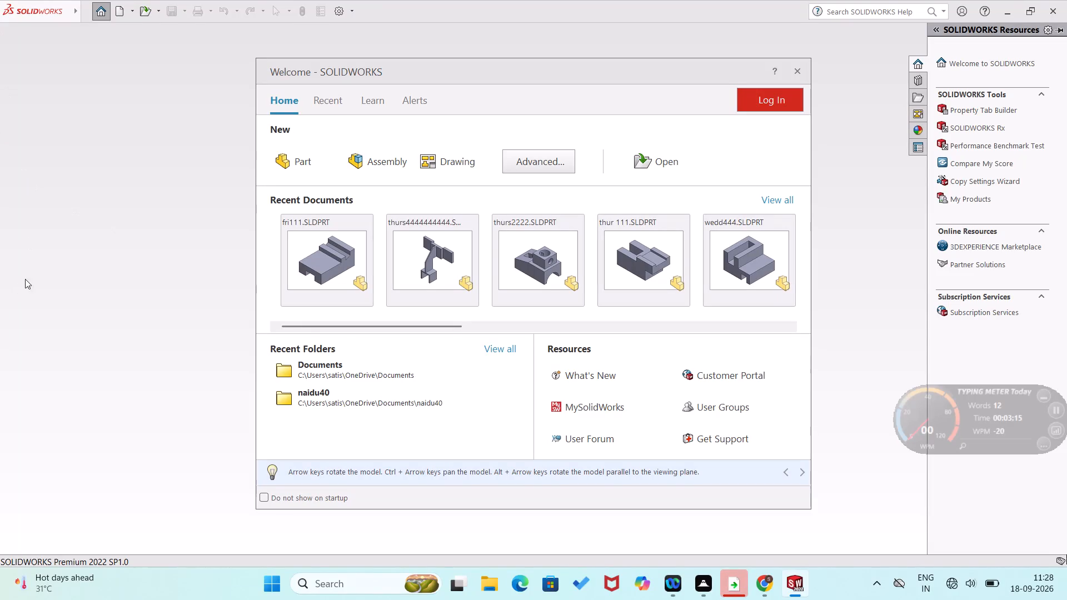
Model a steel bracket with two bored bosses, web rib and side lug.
Create a new part and open a sketch on the Right Plane.
click(308, 167)
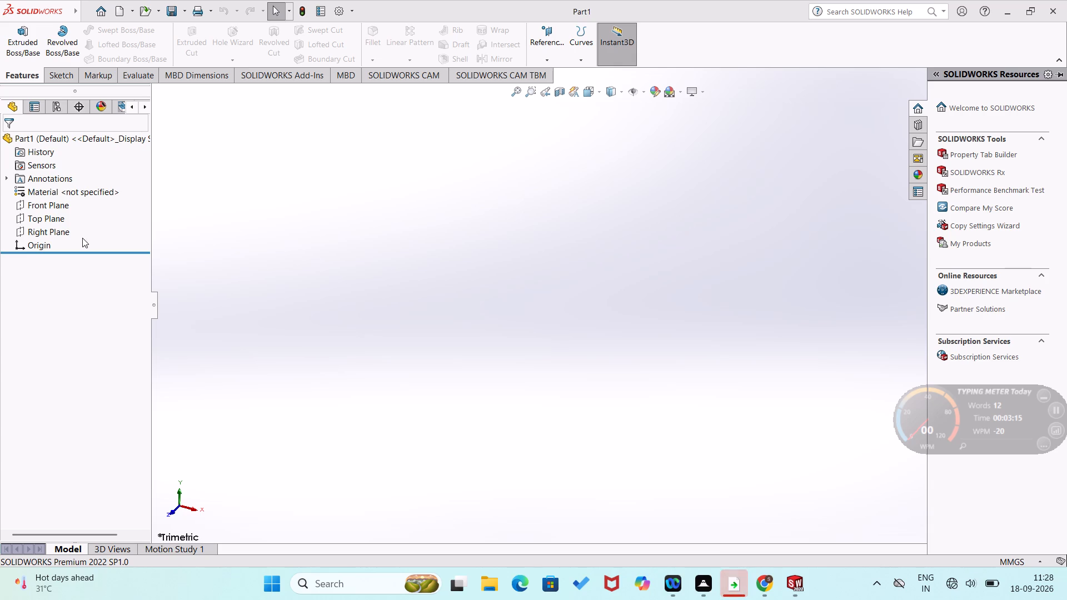
click(63, 234)
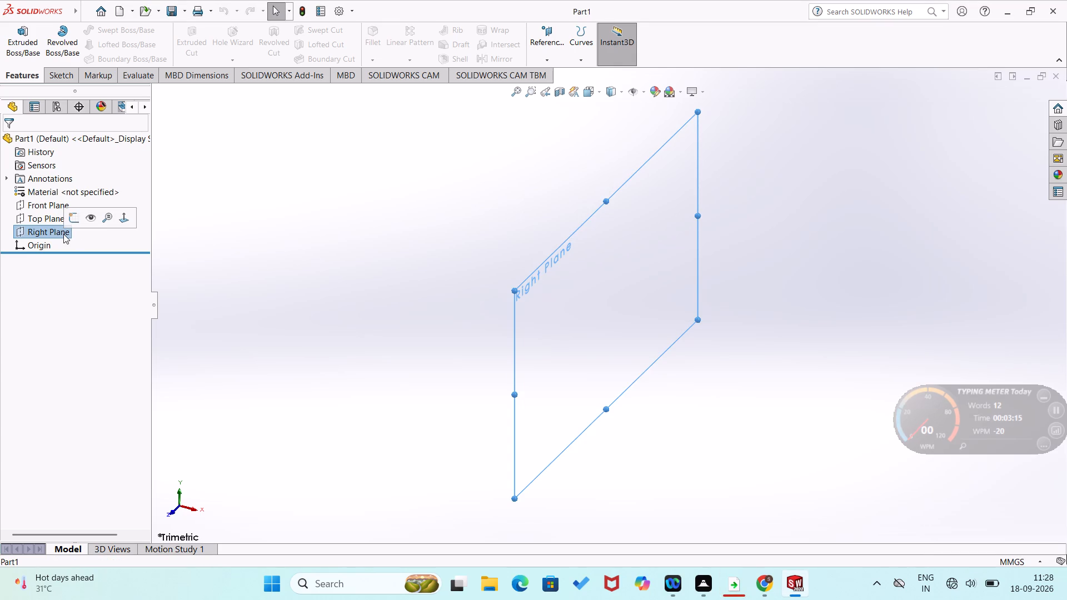
click(76, 218)
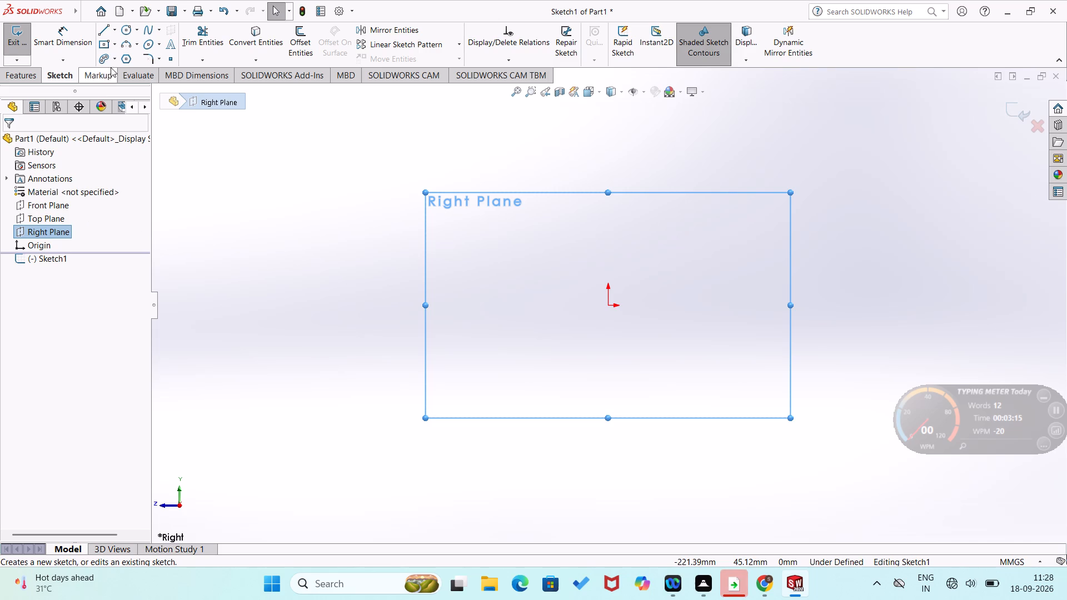
Sketch a closed T-shaped line profile from the origin, with a bar about 153 by 17 mm and a projection about 14 mm deep below it.
click(101, 30)
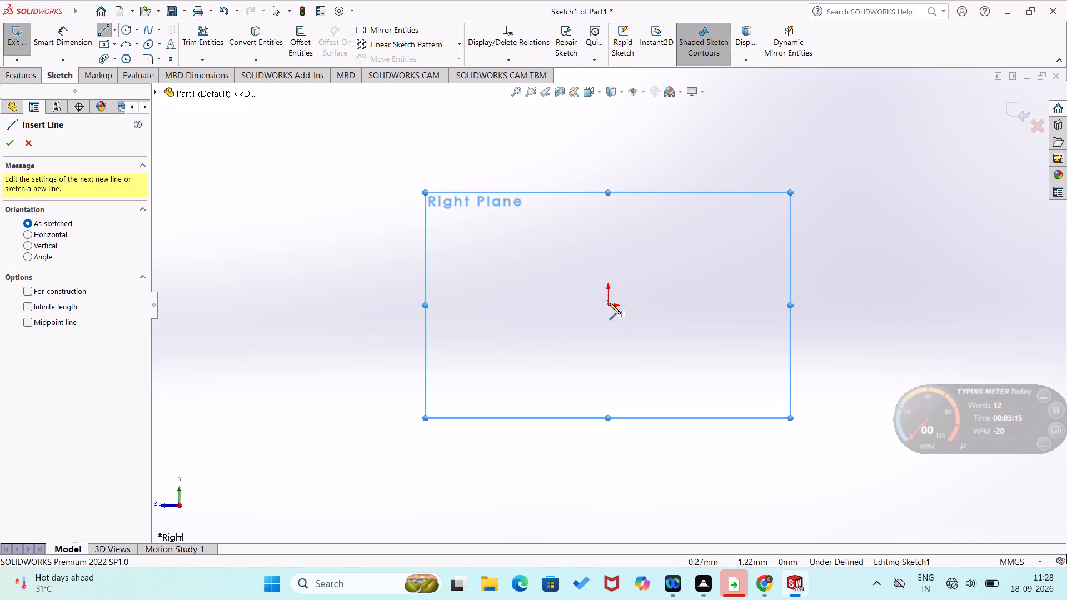
click(610, 304)
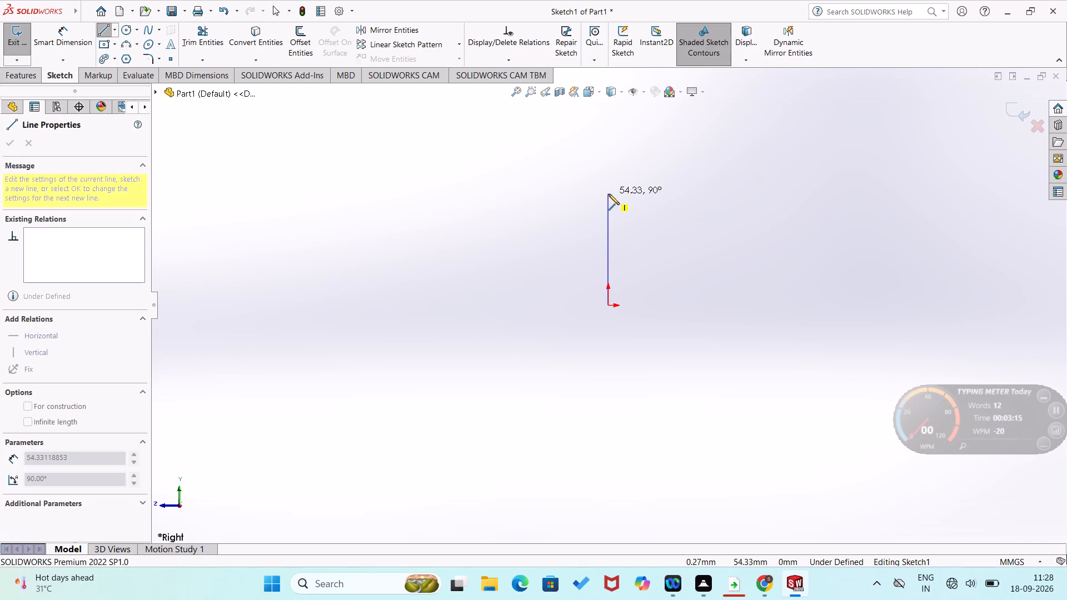
click(608, 271)
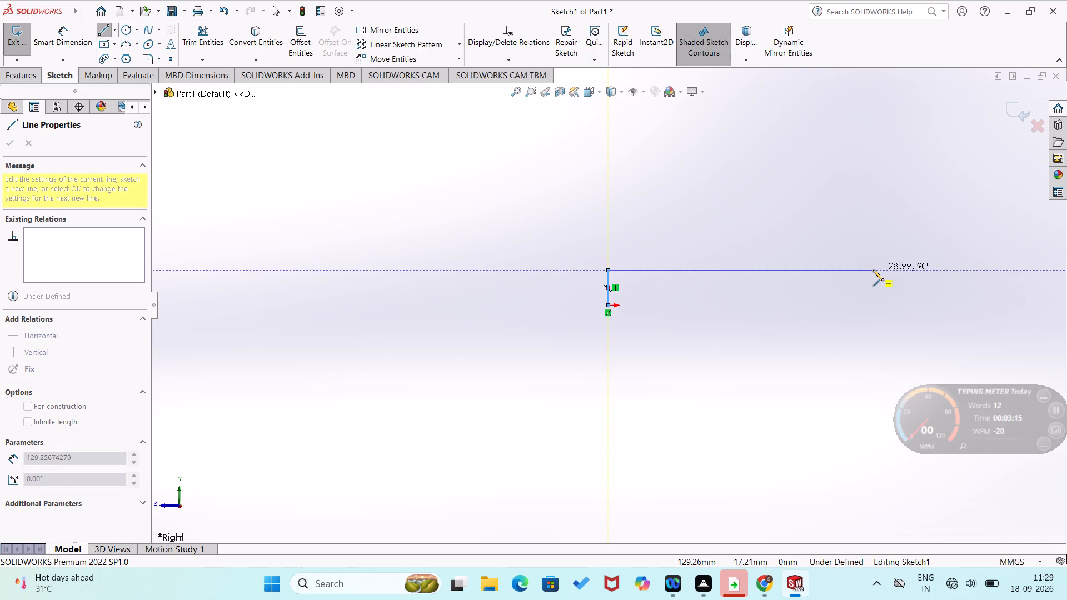
click(922, 273)
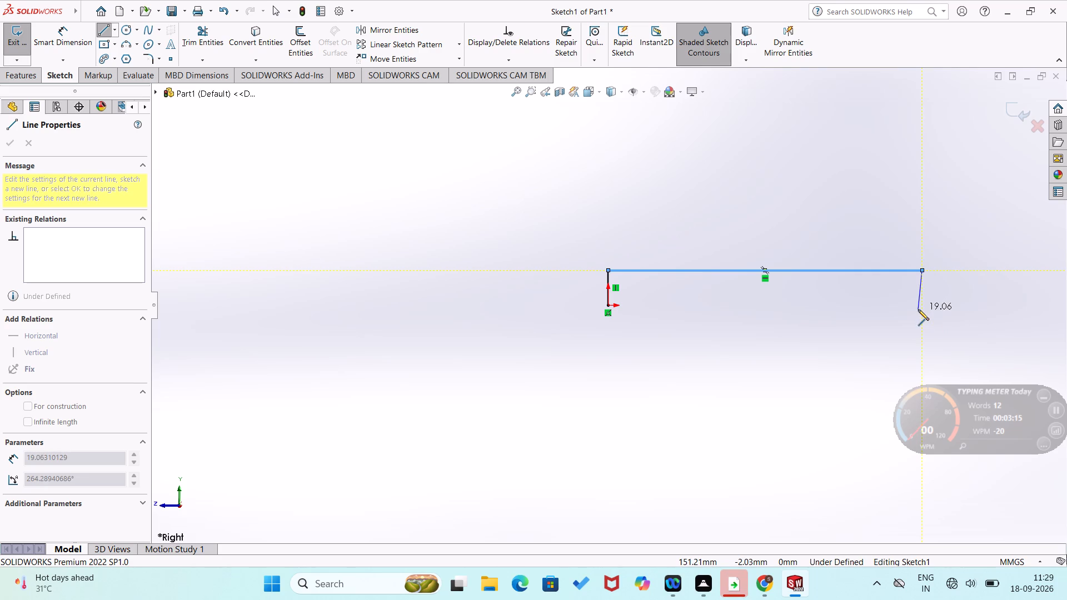
click(921, 306)
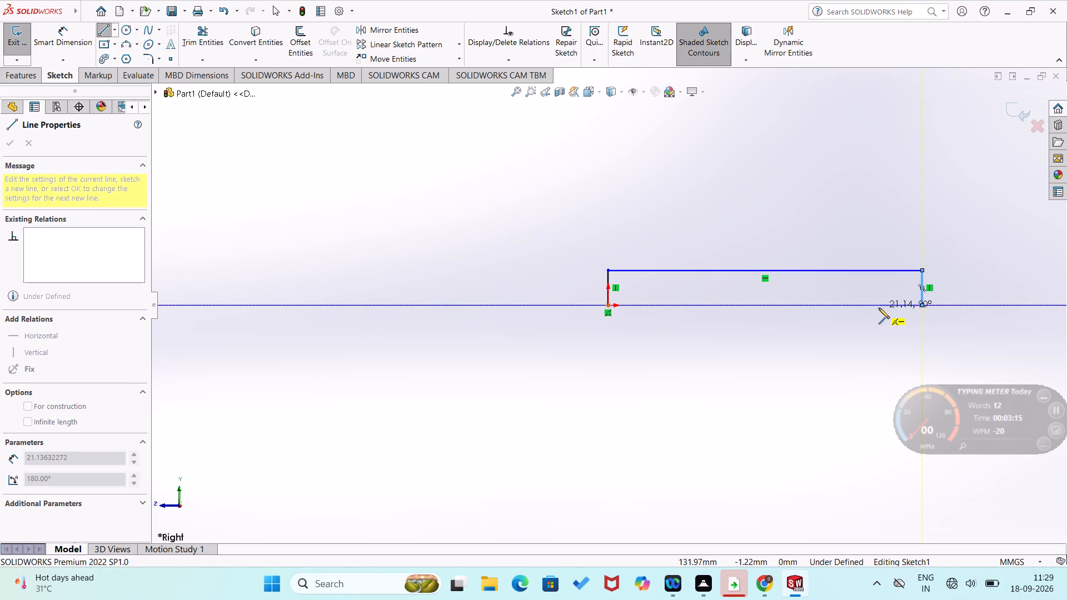
click(835, 306)
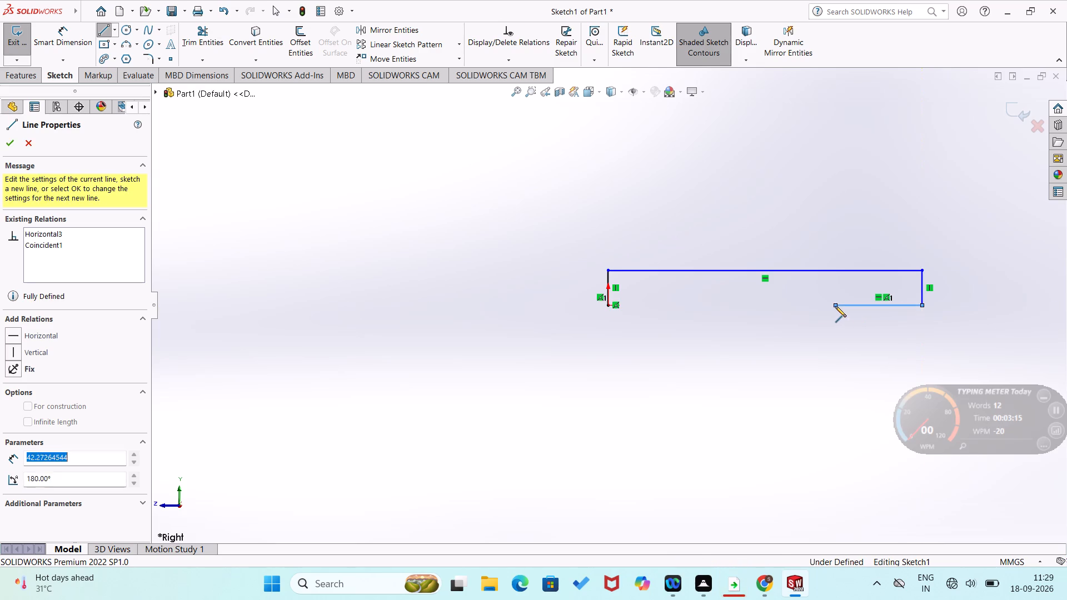
click(835, 333)
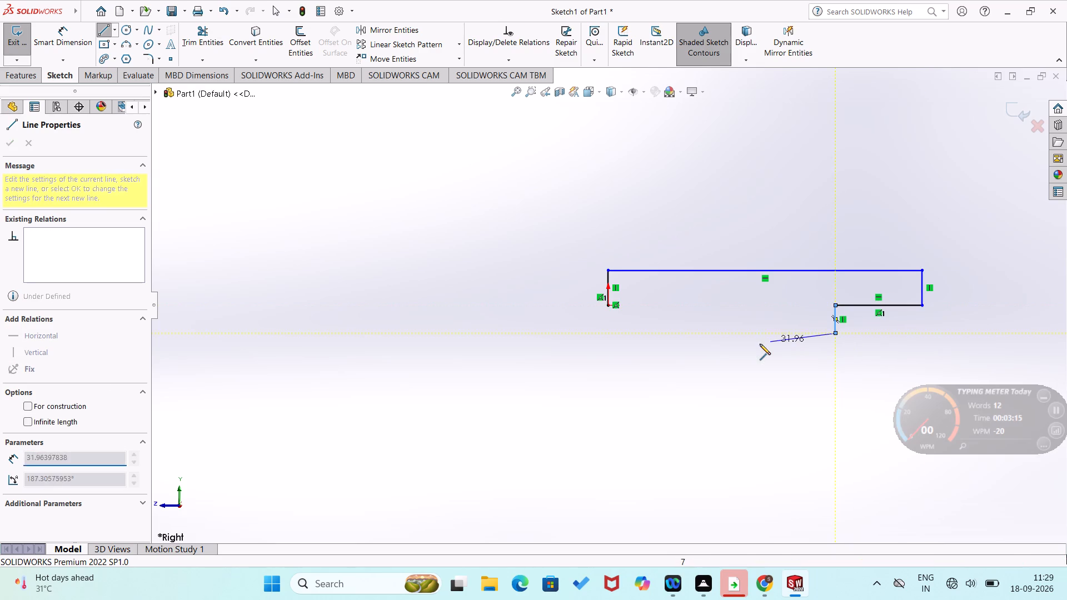
click(709, 331)
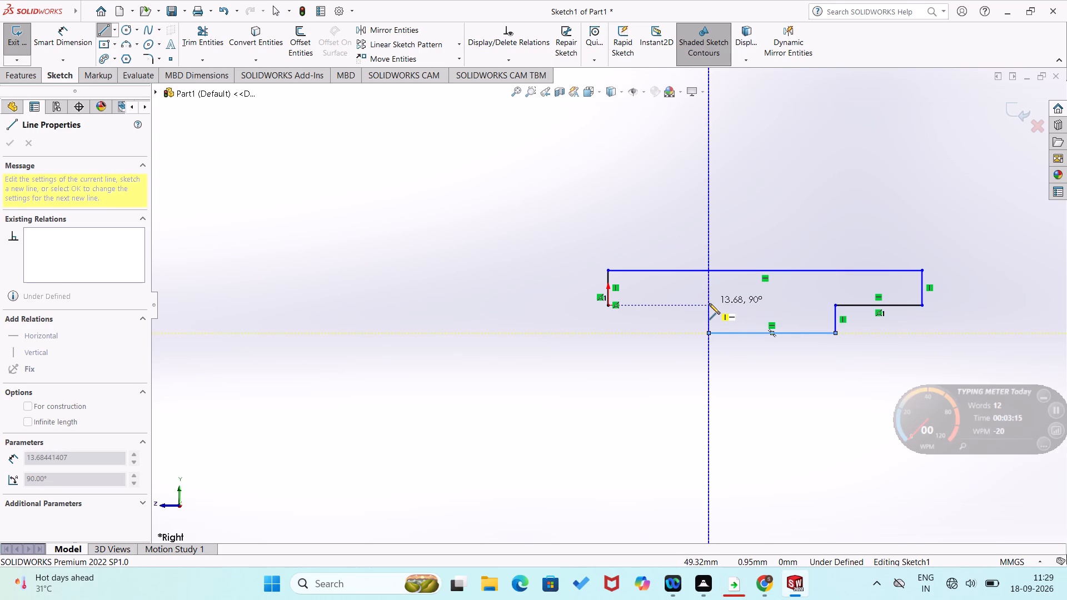
click(709, 303)
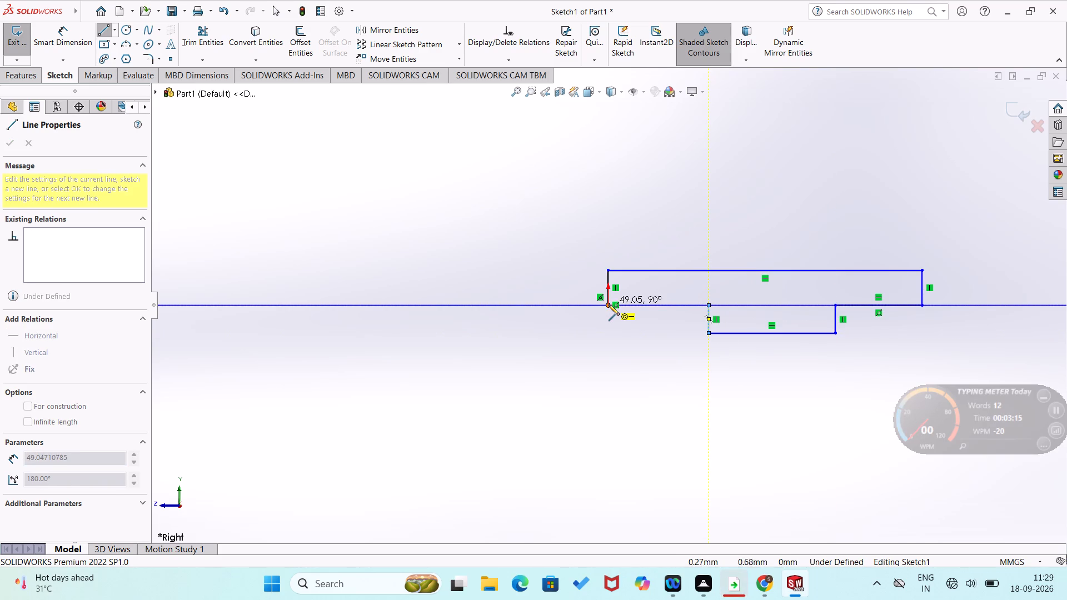
click(609, 304)
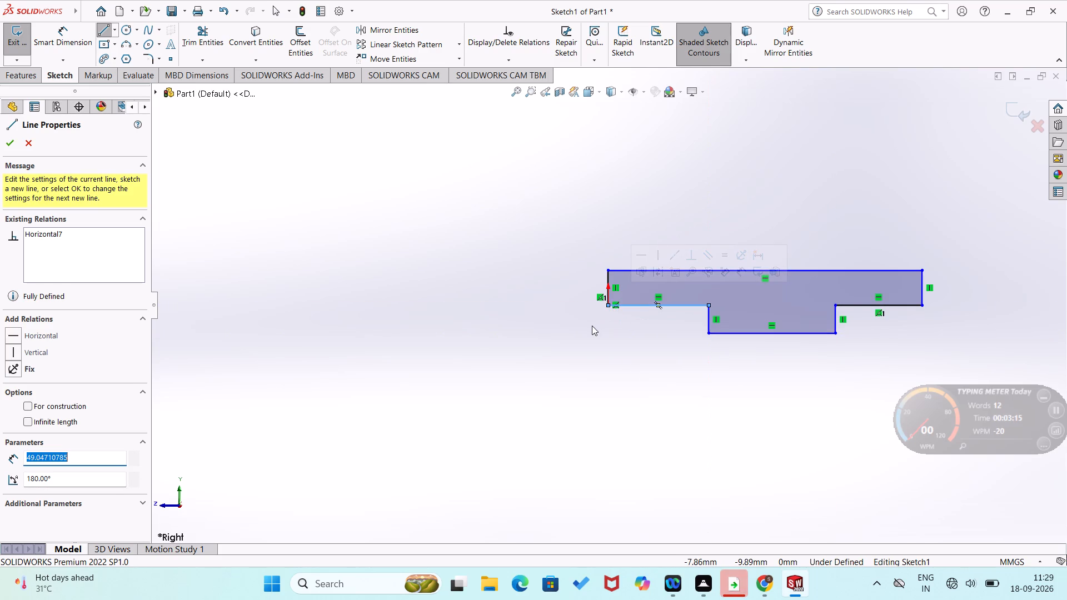
right_drag(545, 371, 569, 243)
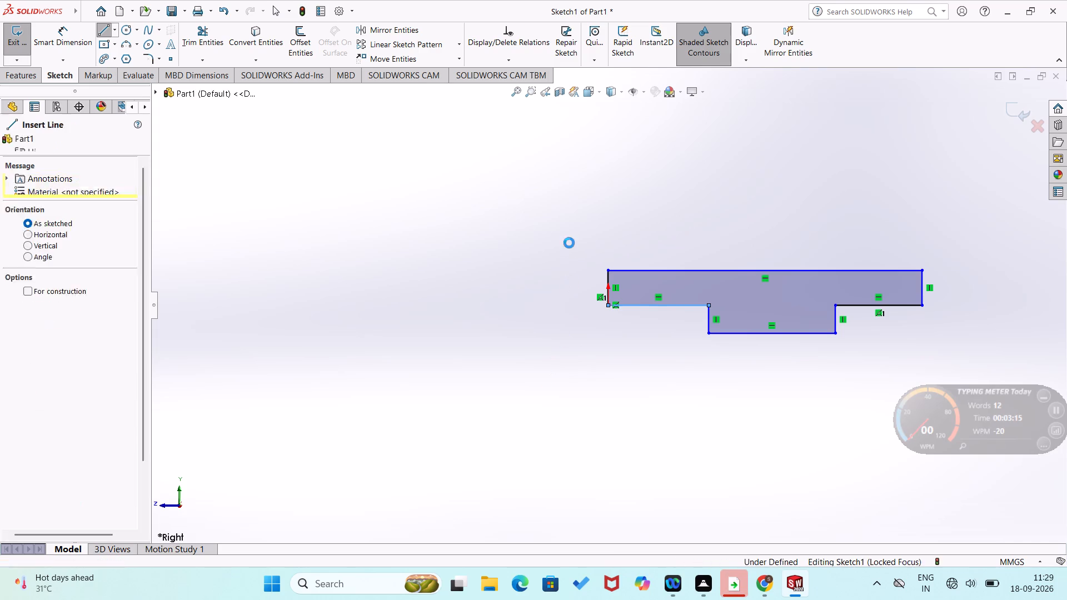
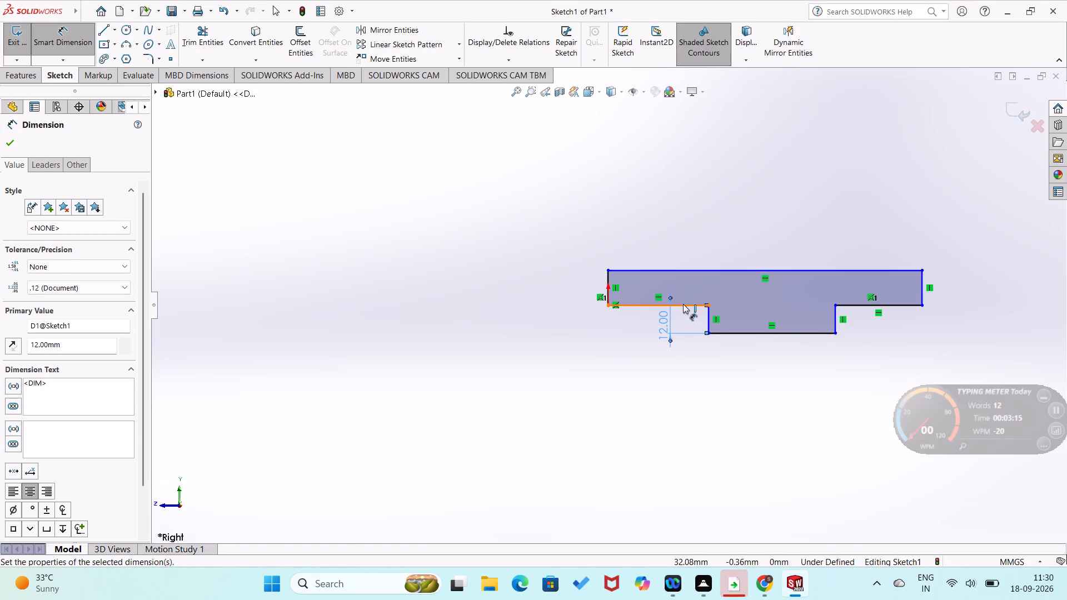
Dimension the bar's lower edge between the origin and the projection, and set its length to 24 mm.
drag(683, 302, 677, 328)
click(646, 304)
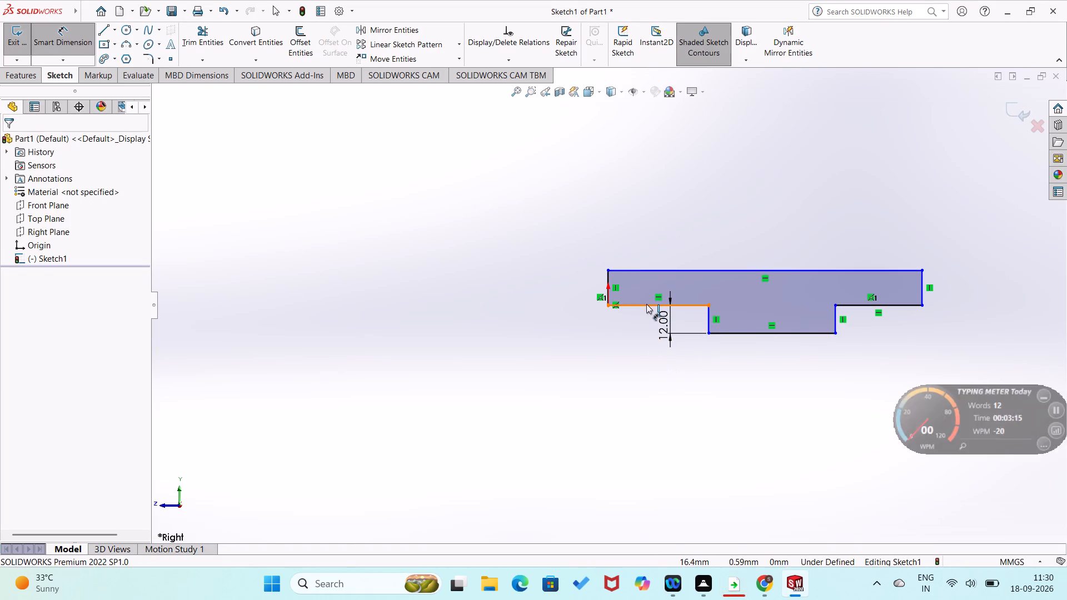
click(646, 351)
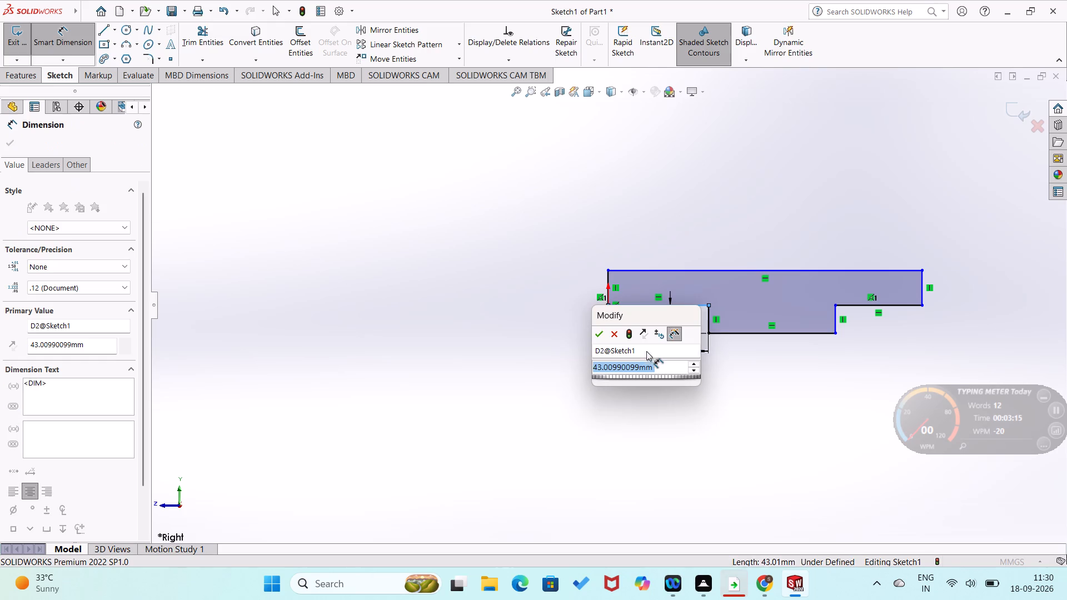
text(24)
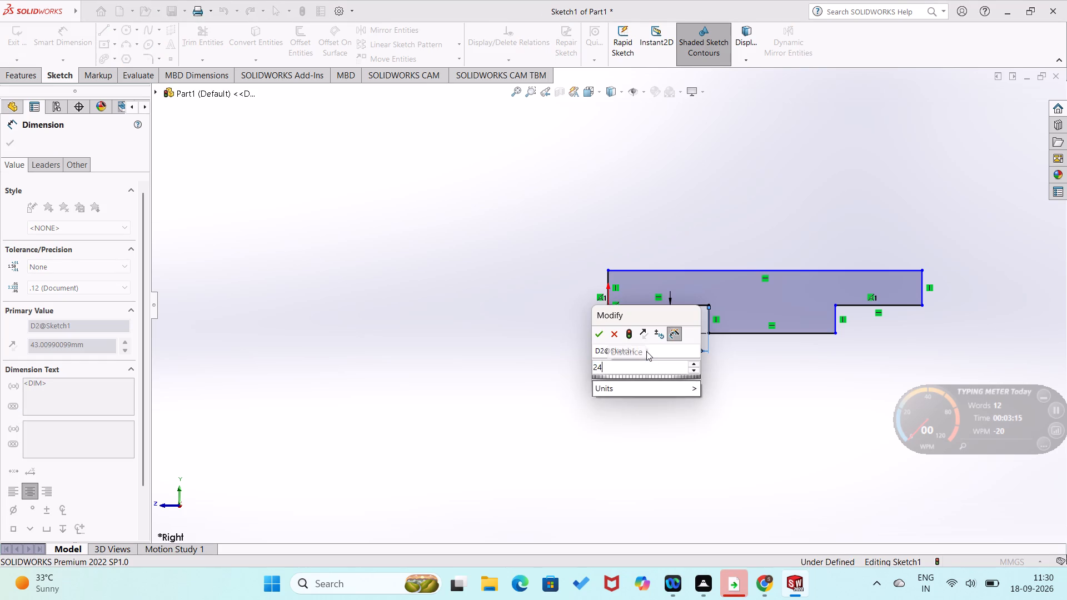
key(Return)
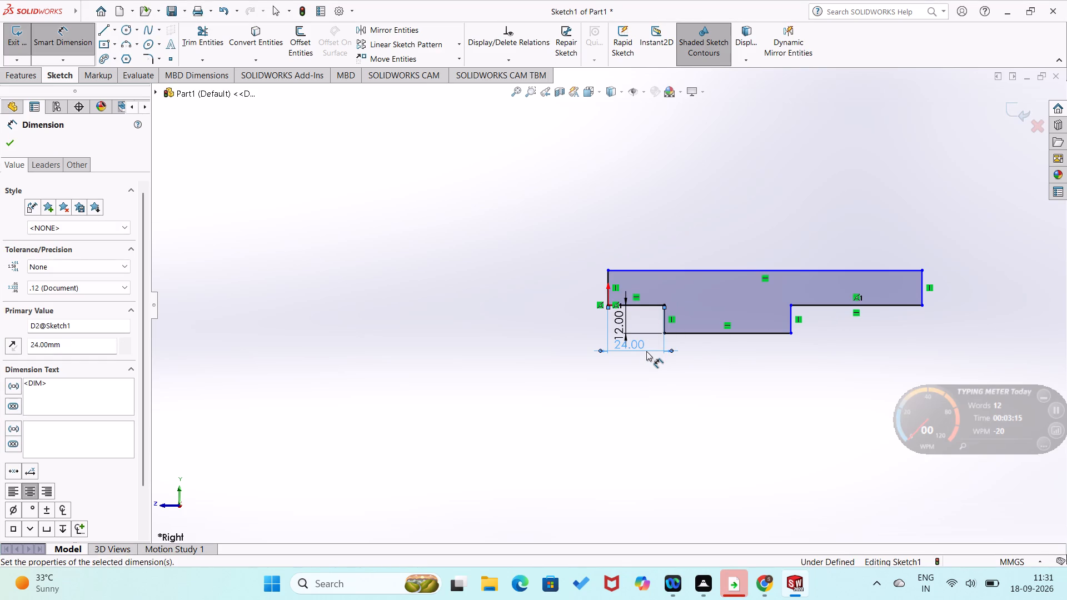
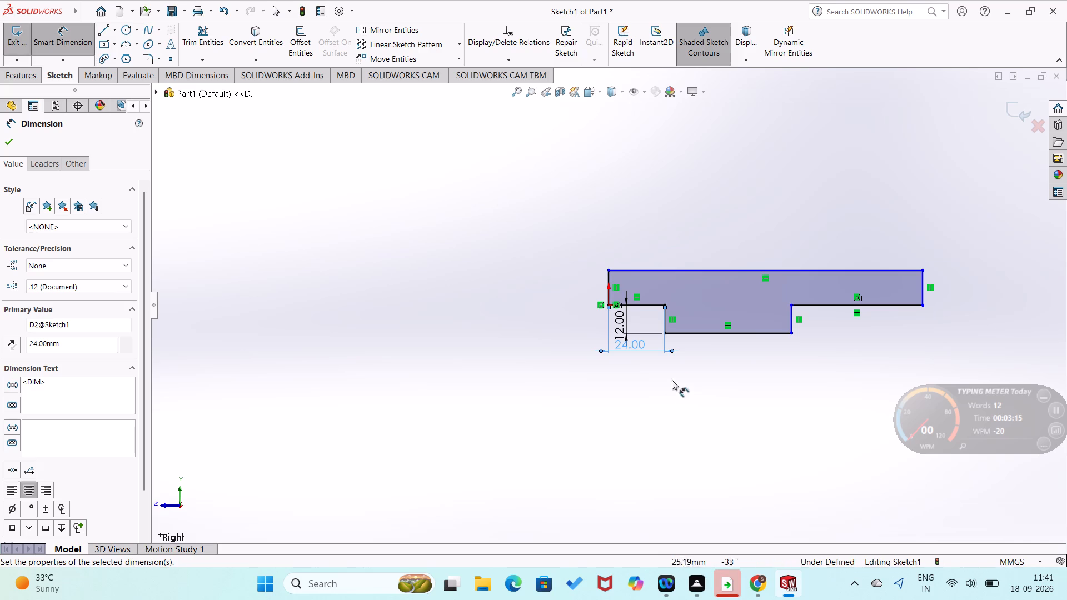
Dimension the lower edge of the profile's projection and set its length to 28 mm.
click(732, 332)
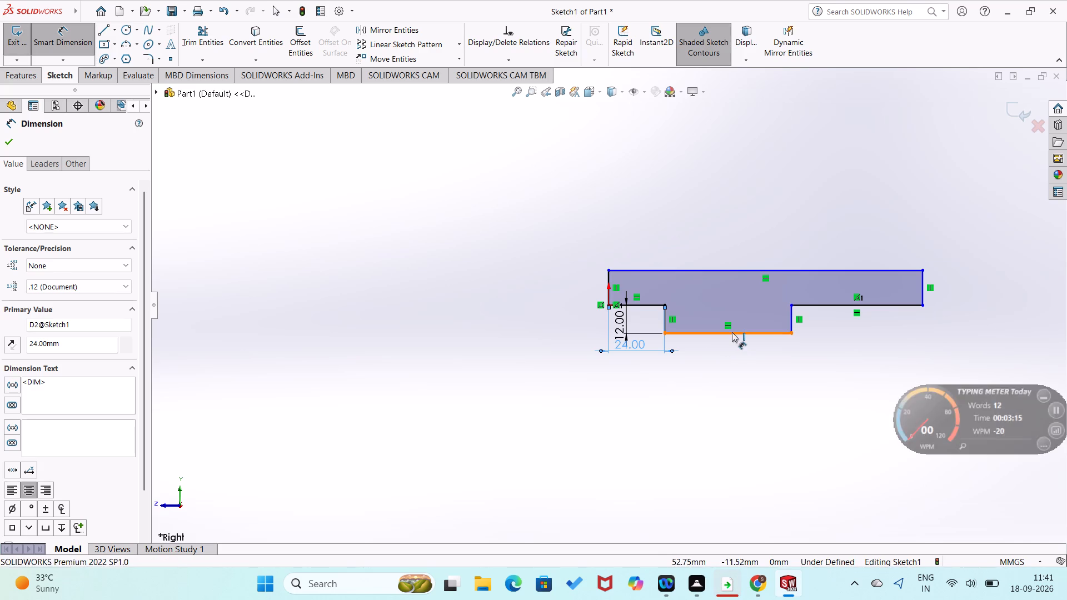
click(729, 369)
text(28)
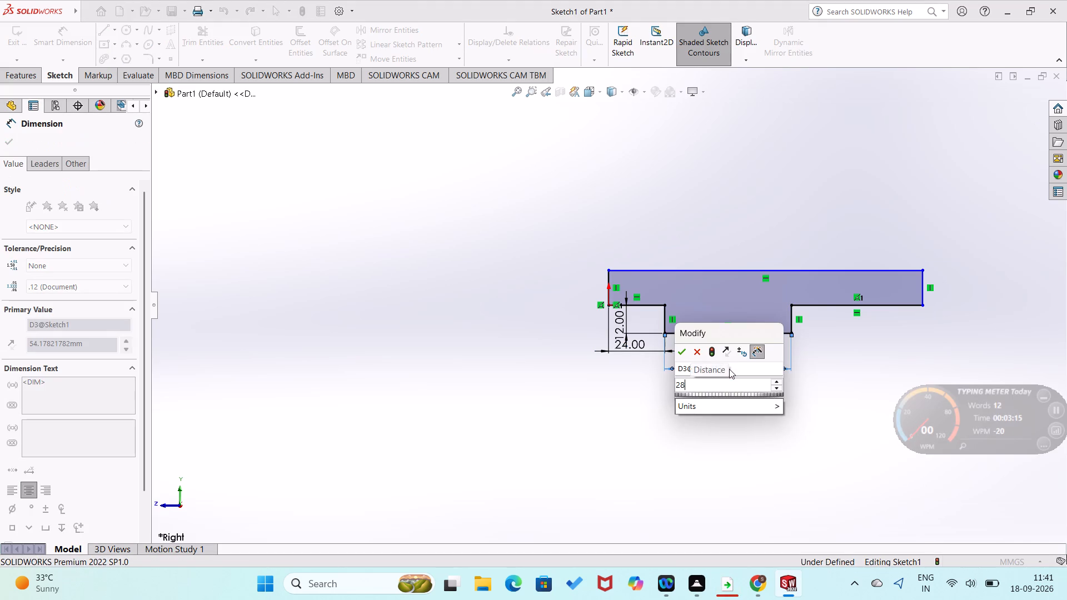
key(Return)
Dimension the bar's lower edge on the far side of the projection and set its length to 24 mm.
click(772, 303)
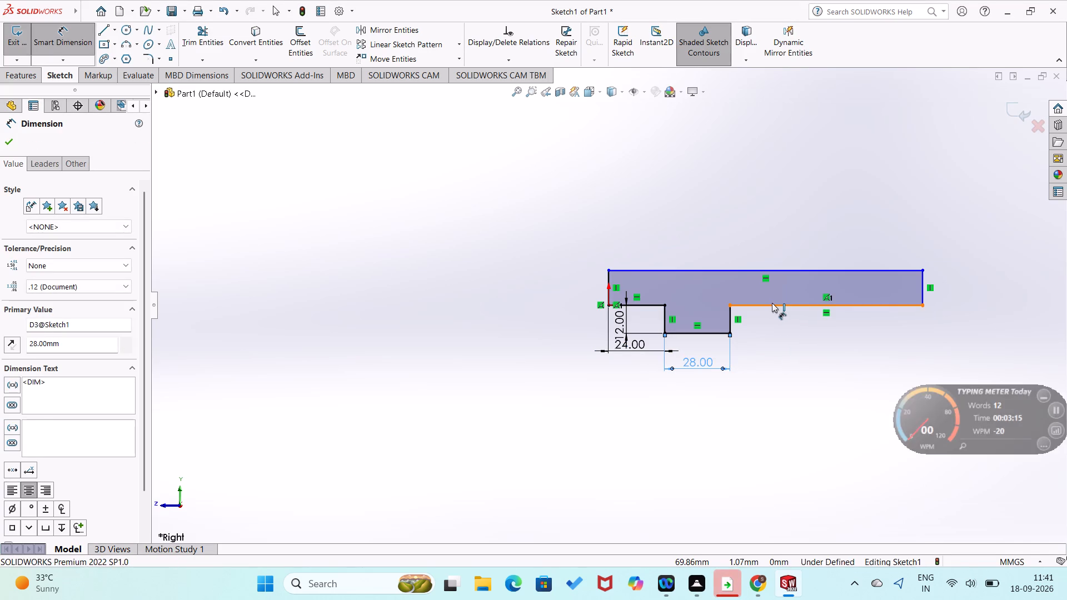
click(779, 340)
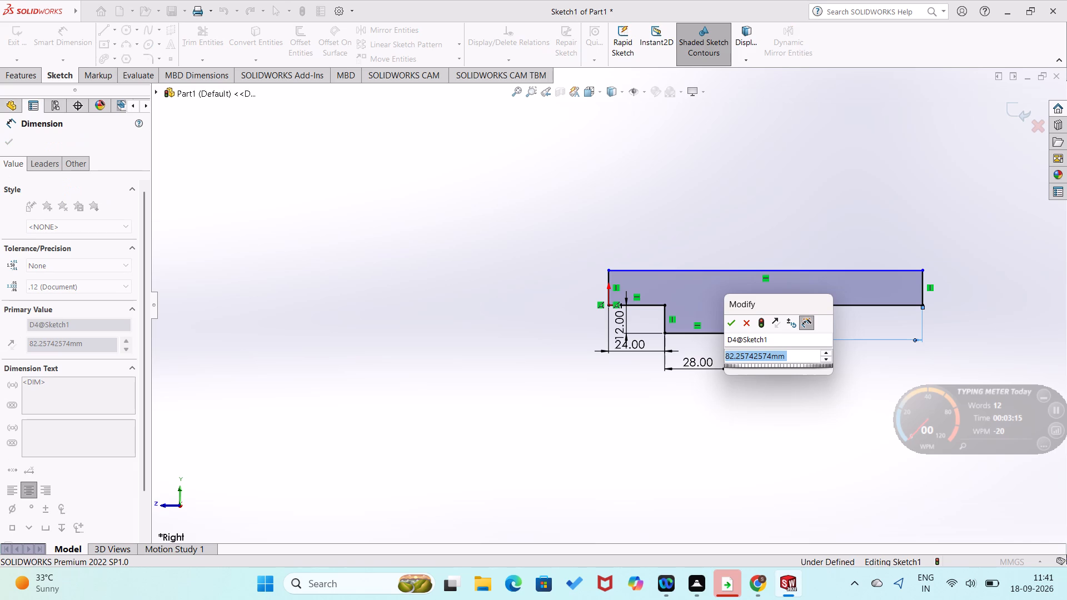
text(24)
key(Return)
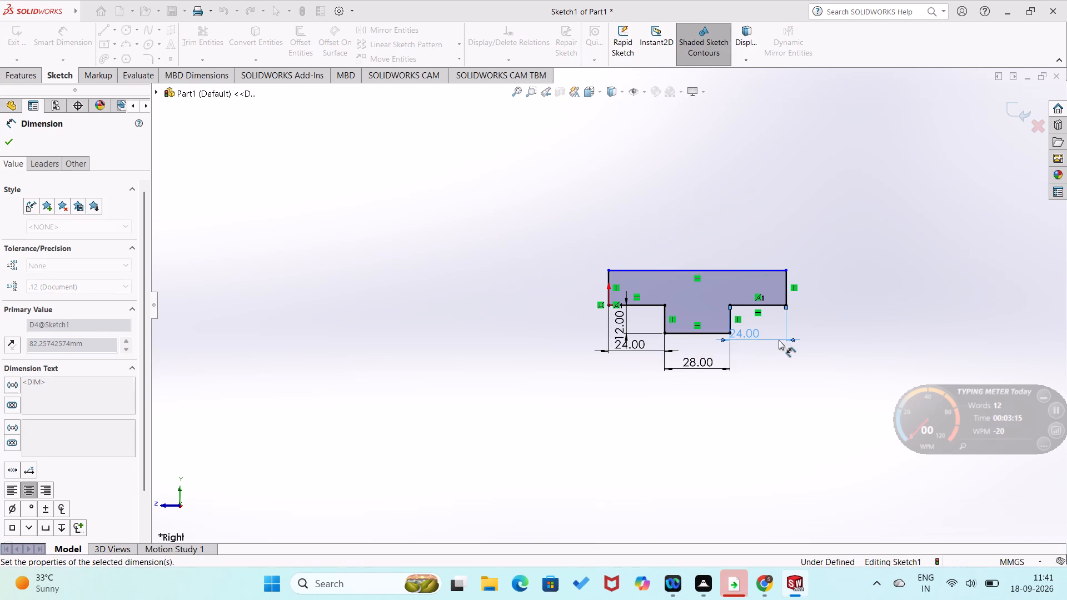
click(737, 390)
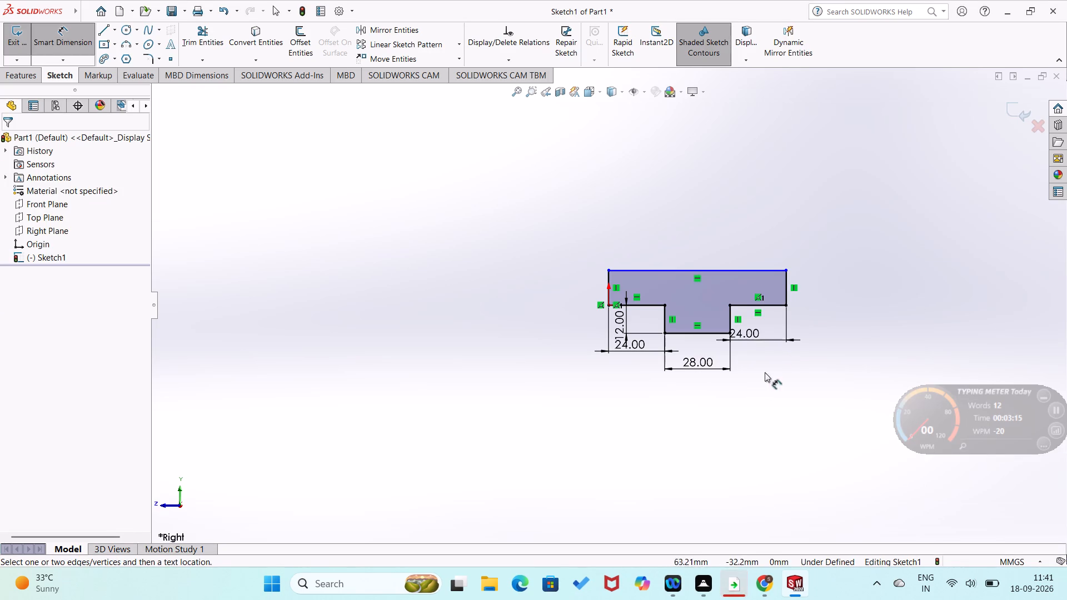
Dimension the bar's vertical end edge opposite the origin and set its height to 12 mm.
click(787, 282)
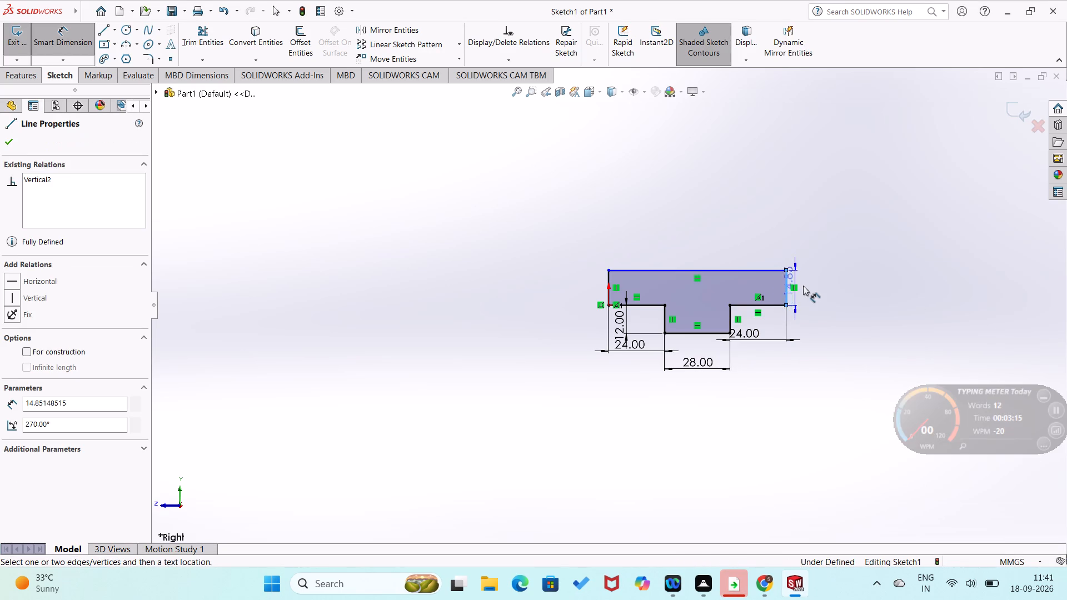
click(803, 286)
text(12)
key(Return)
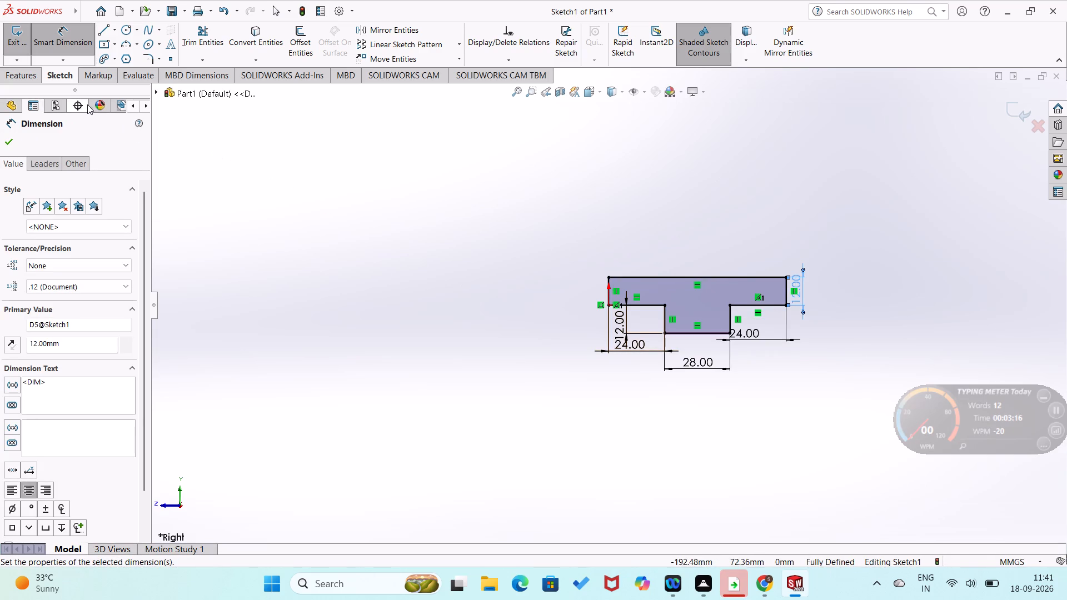
click(299, 304)
Extrude the T-shaped profile as a blind boss to a depth of 150 mm.
click(29, 78)
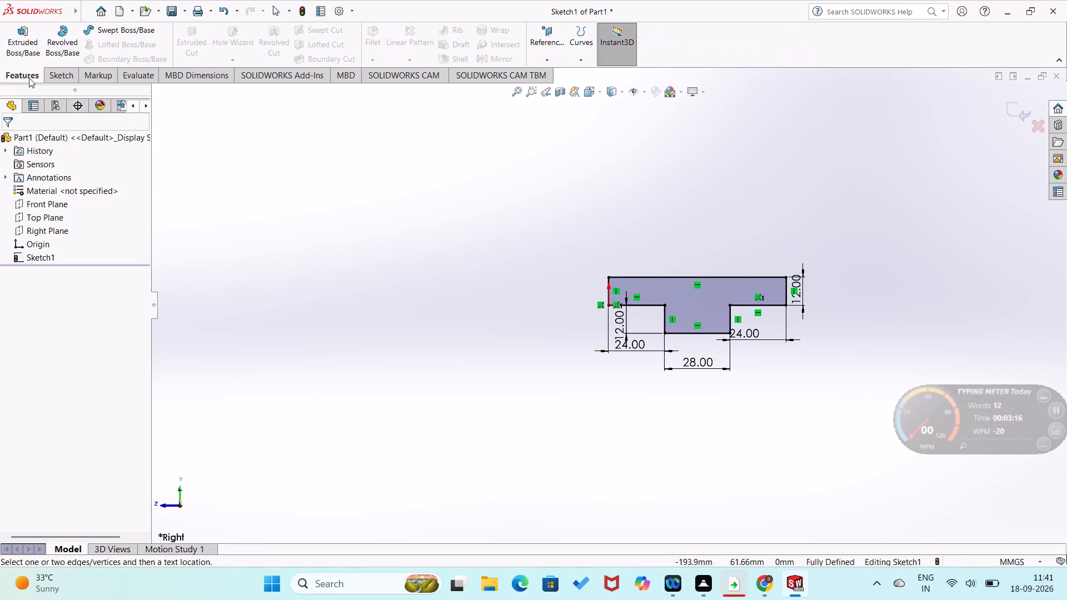
click(28, 38)
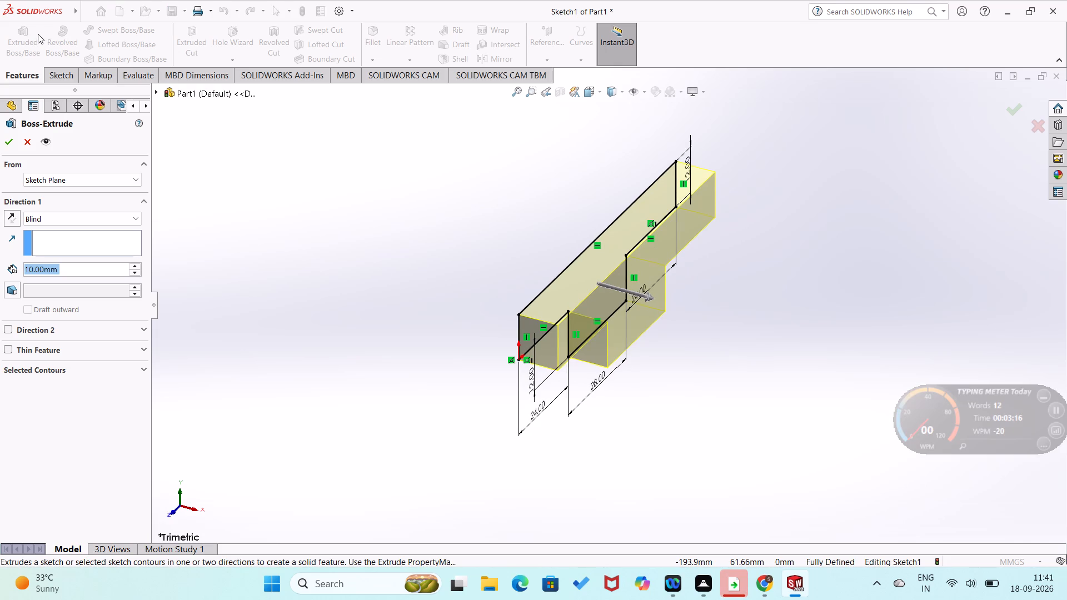
triple_click(137, 265)
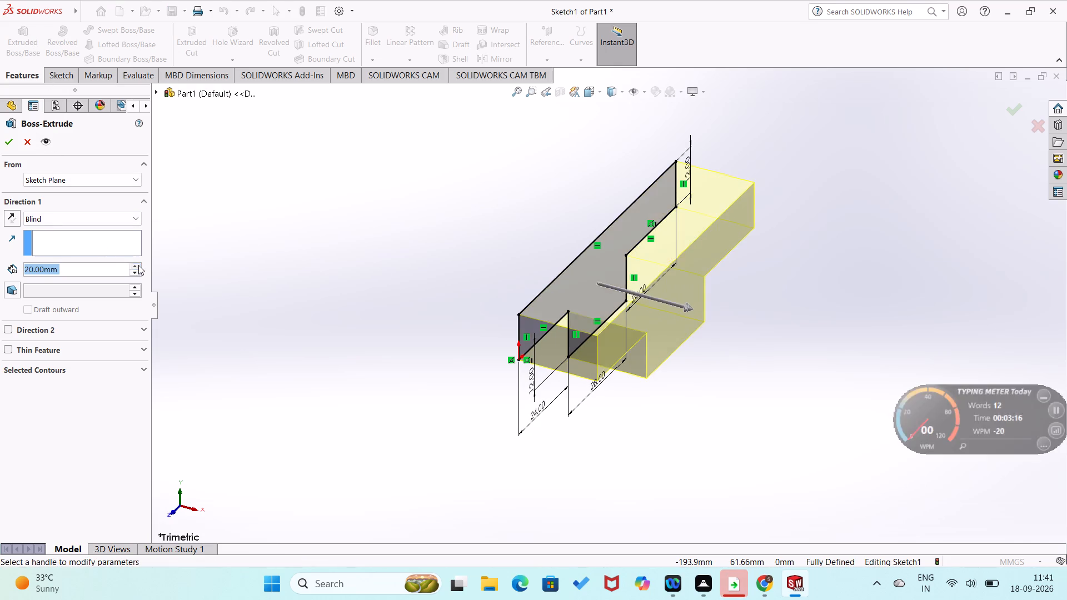
triple_click(138, 265)
triple_click(138, 265)
triple_click(138, 265)
double_click(138, 265)
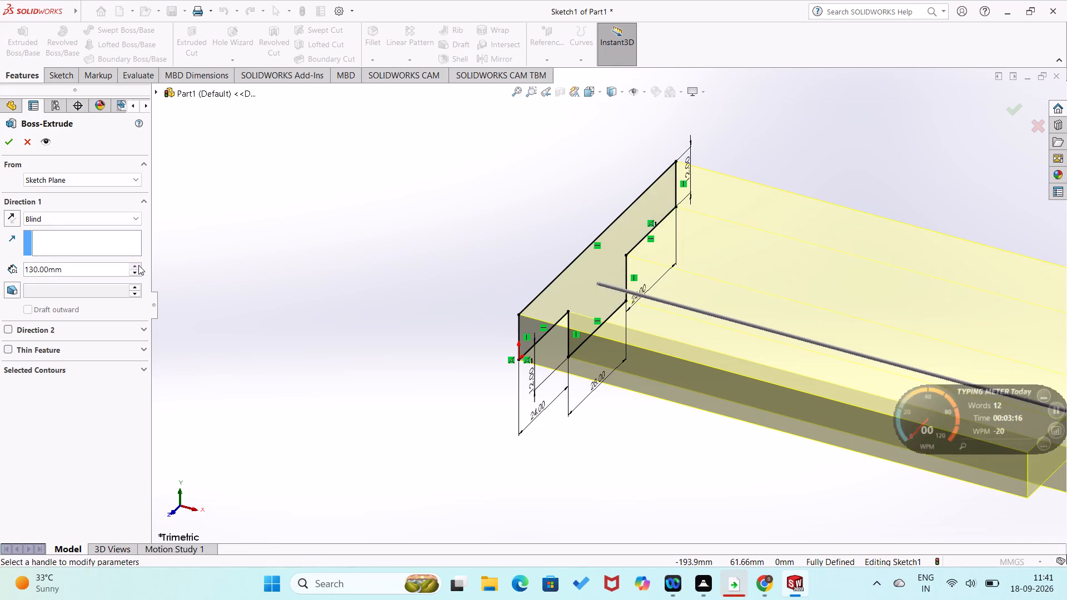
click(8, 146)
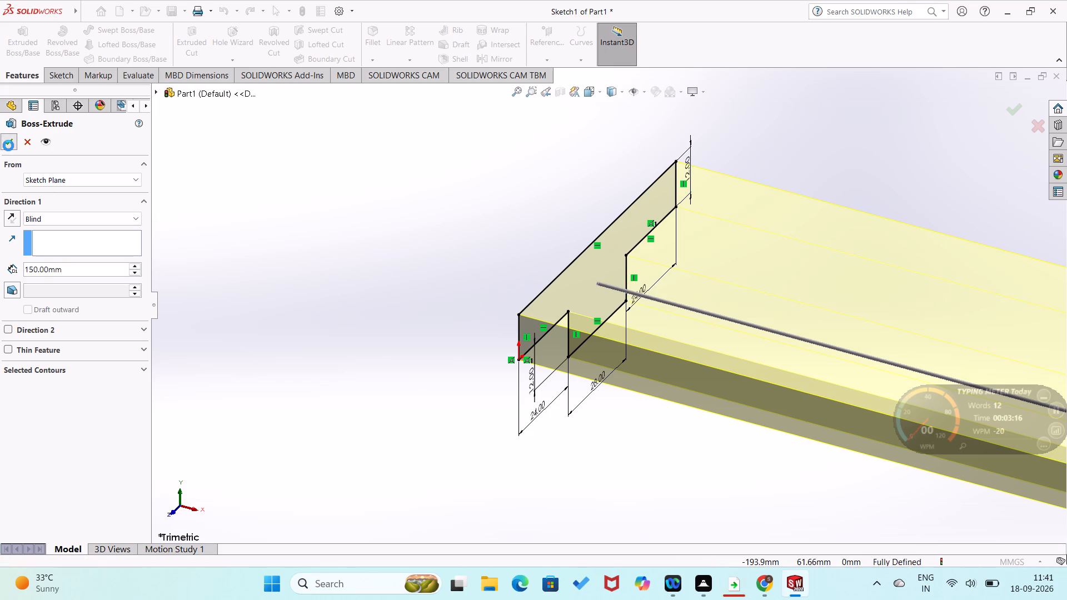
click(281, 244)
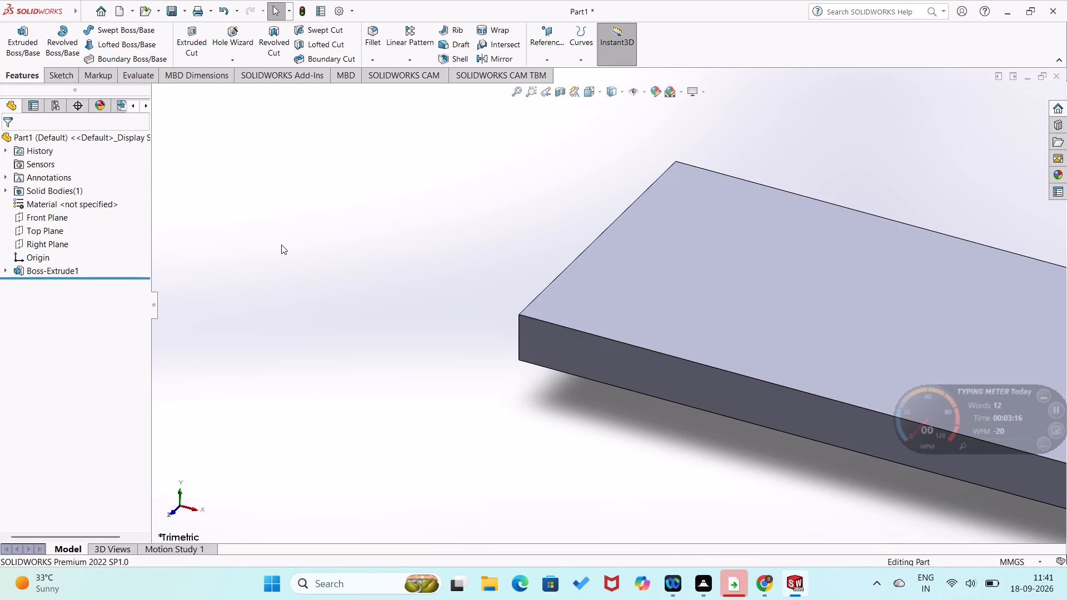
Start a sketch on the part's top face and draw a circle about 38 mm in diameter toward the end away from the origin.
right_click(675, 313)
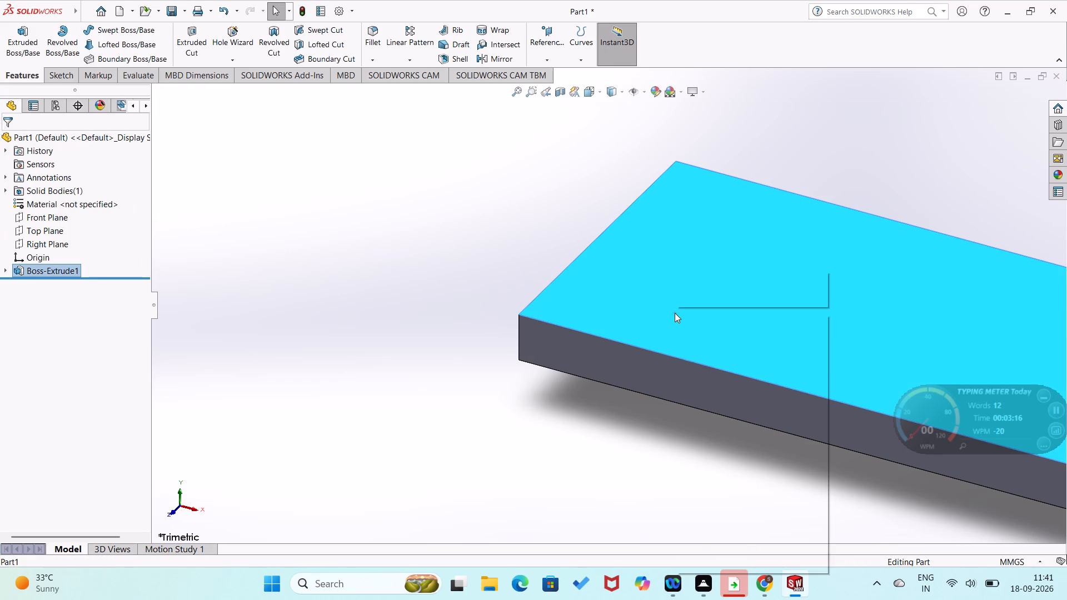
click(701, 298)
click(333, 268)
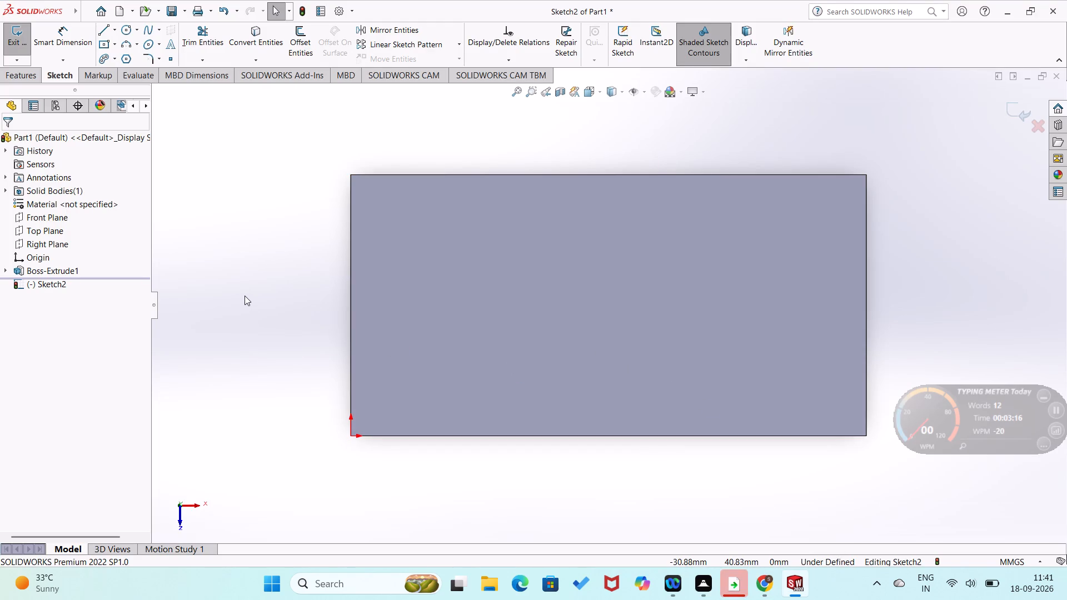
click(126, 29)
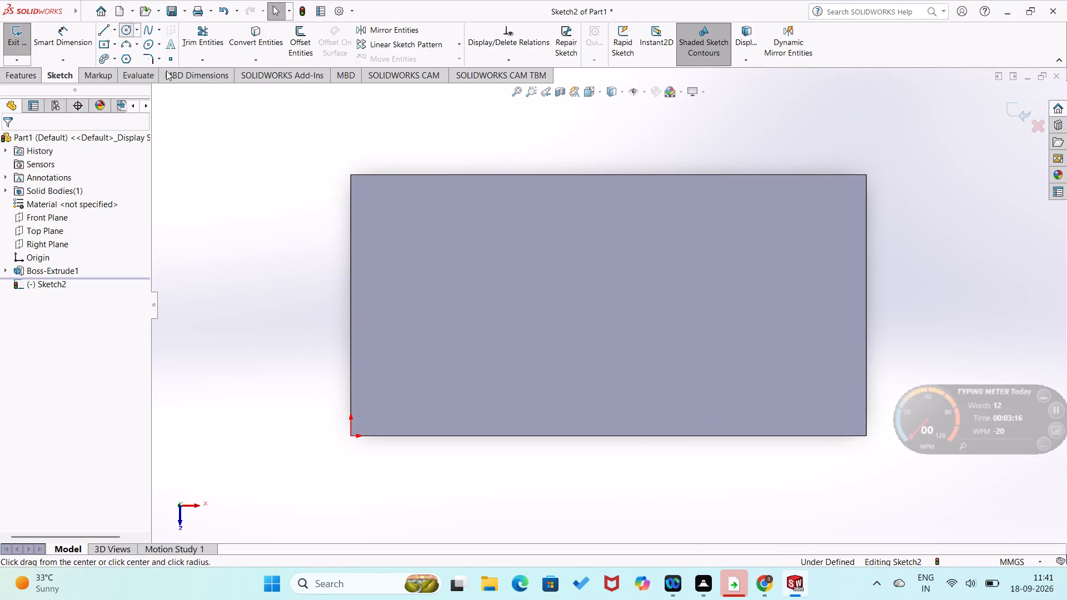
click(732, 297)
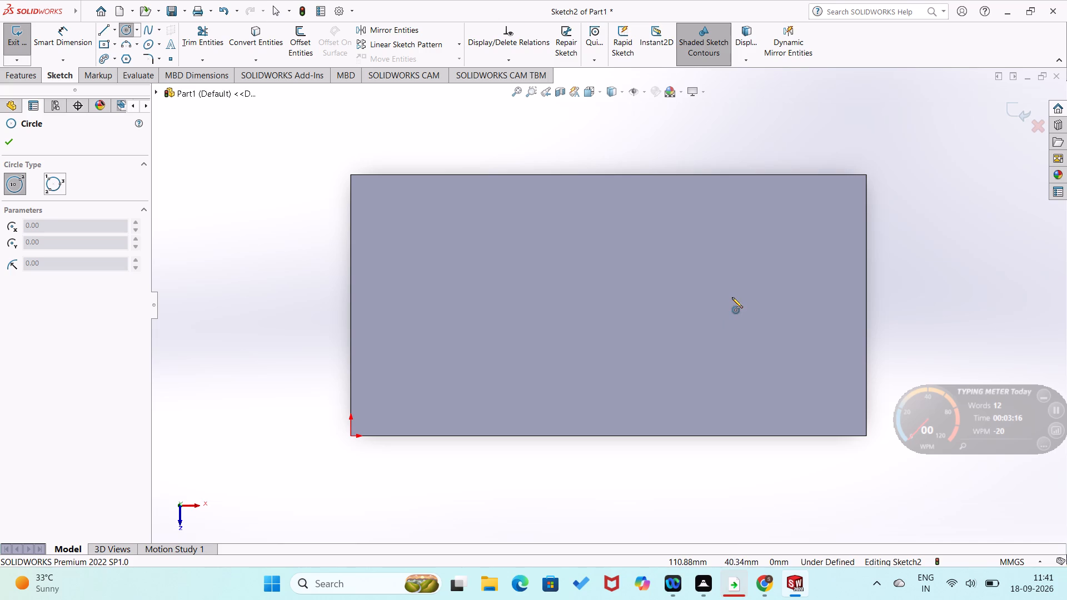
click(749, 360)
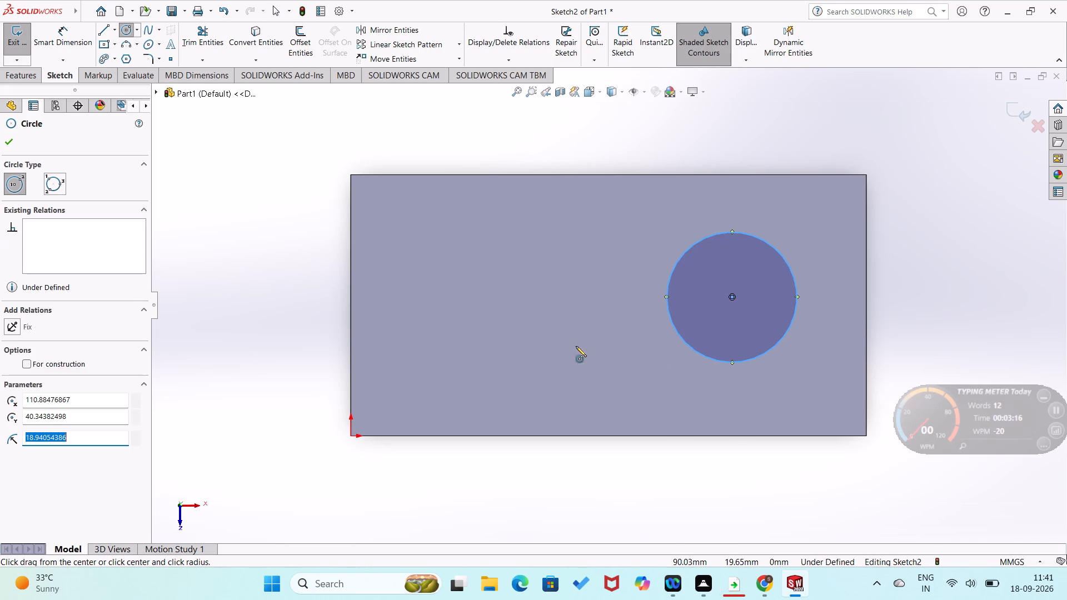
Dimension the circle's diameter and set it to 17.5+17.5 mm.
right_drag(436, 318, 473, 186)
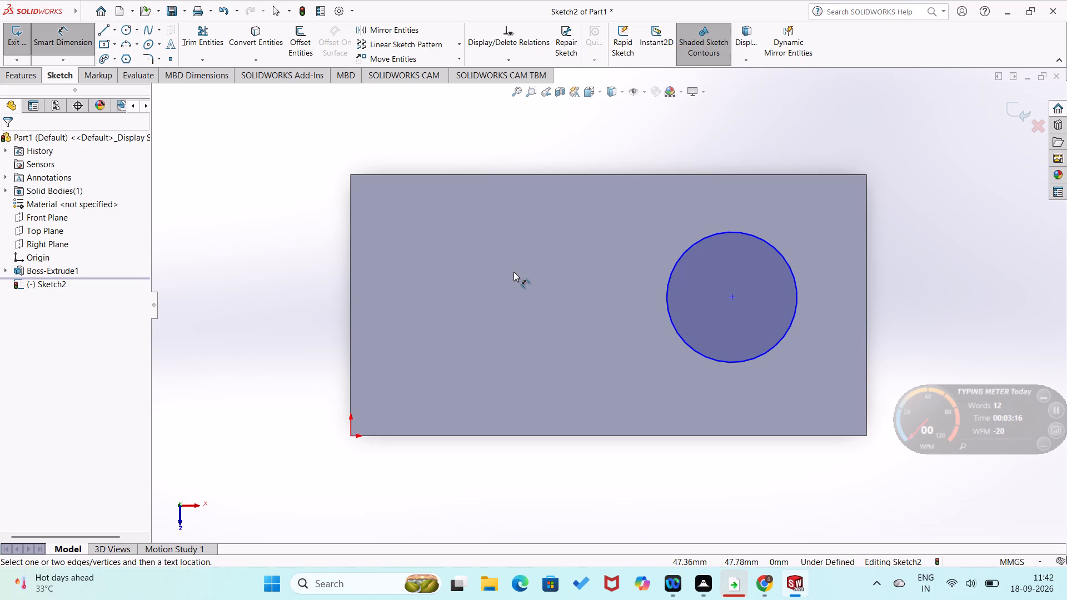
click(786, 259)
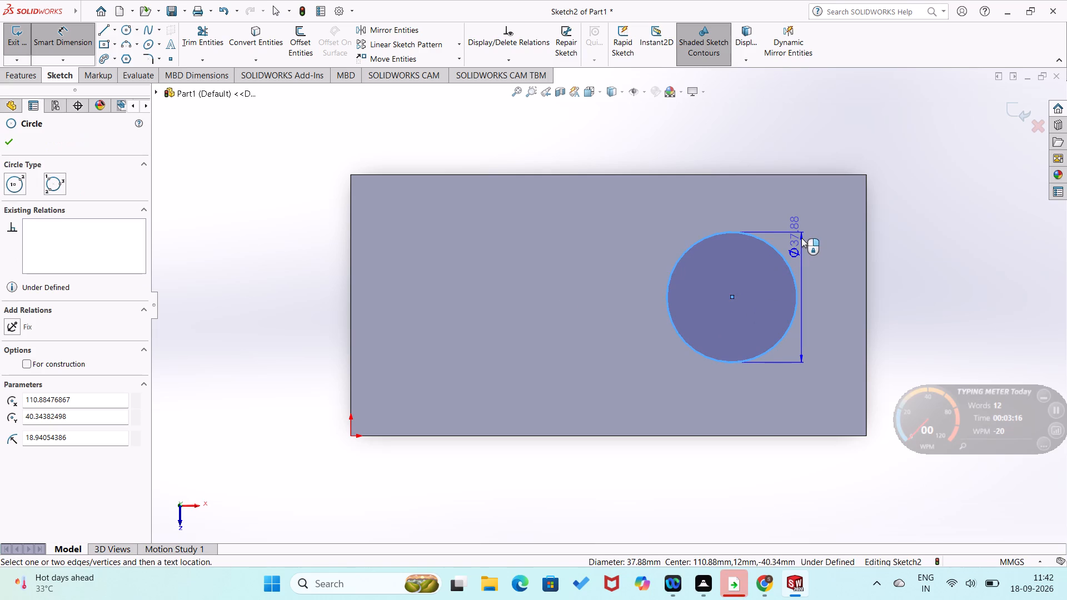
click(801, 238)
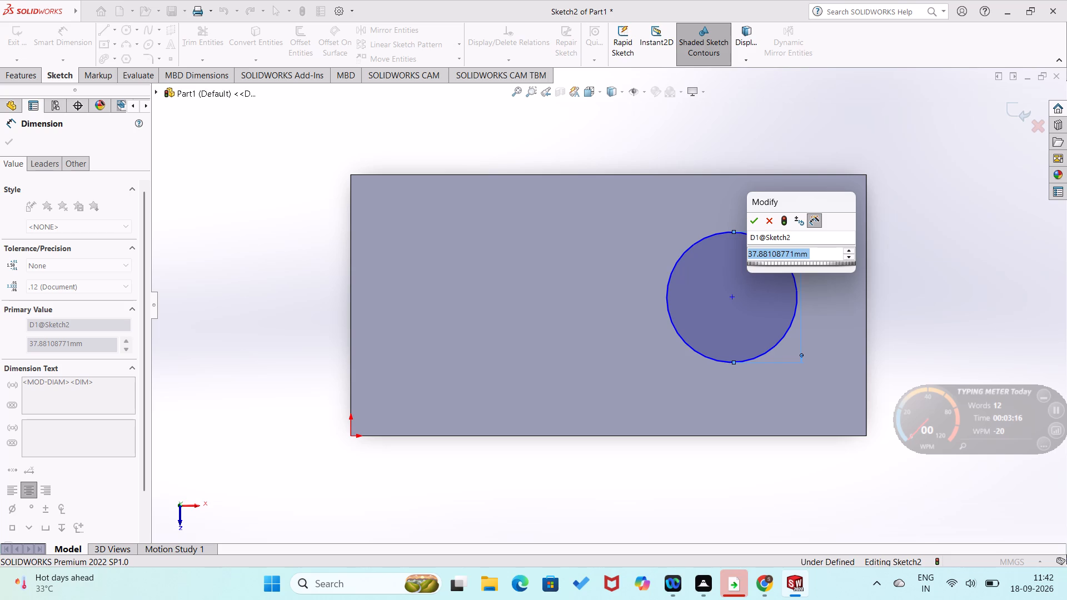
text(17.5)
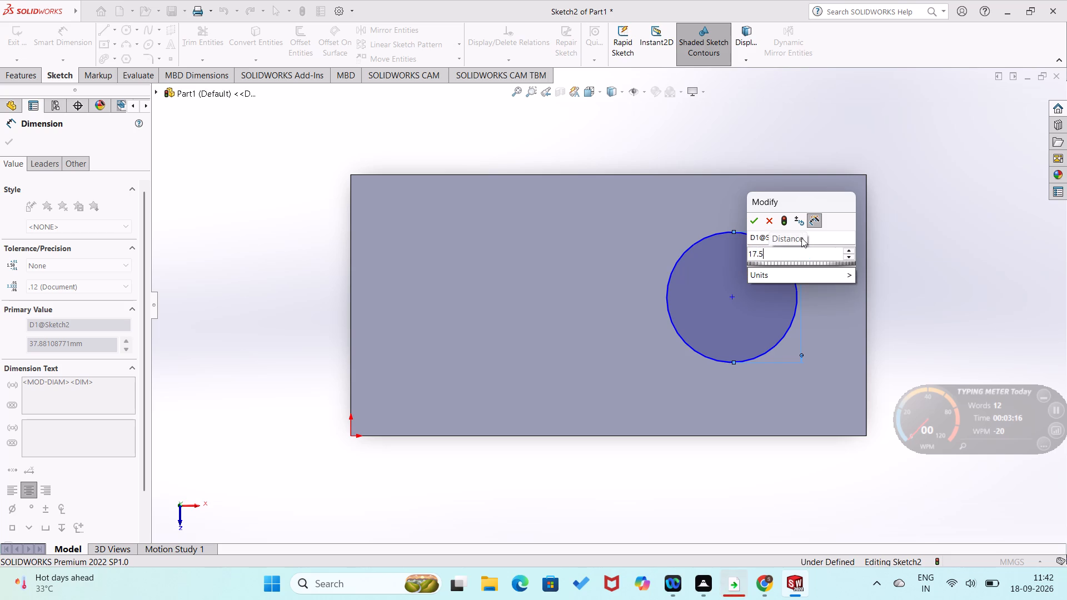
text(+17.5)
key(Return)
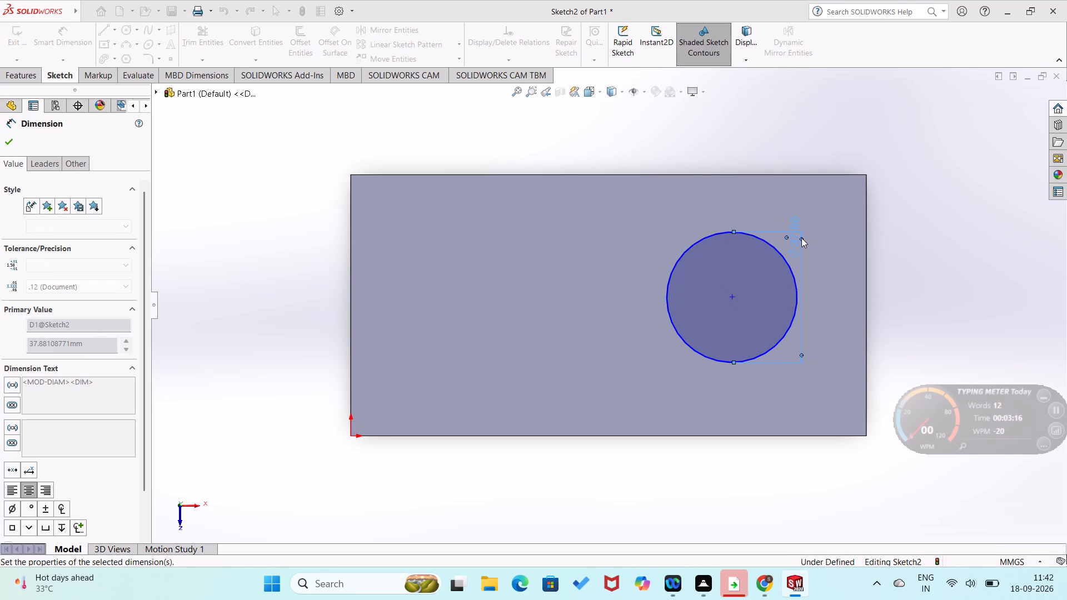
click(841, 294)
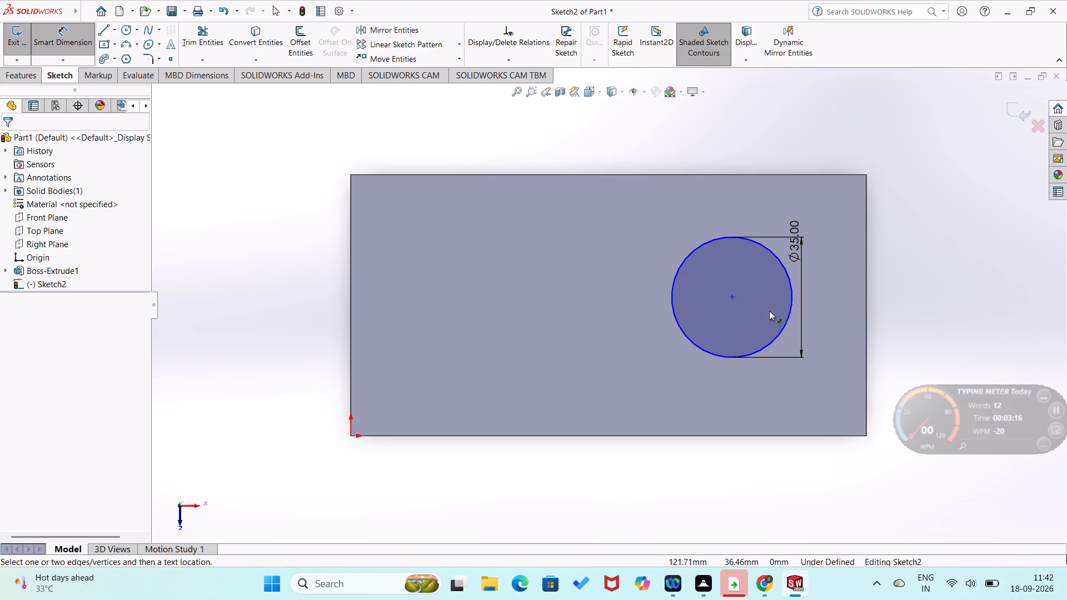
Dimension the distance from the circle to the short end edge away from the origin and set it to 20 mm.
click(789, 310)
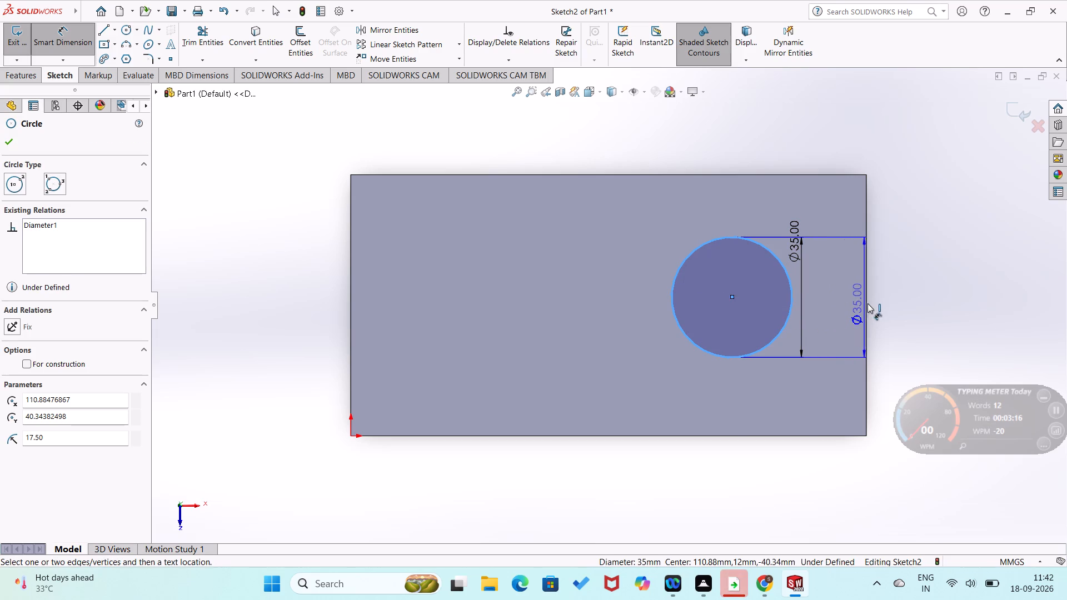
click(867, 304)
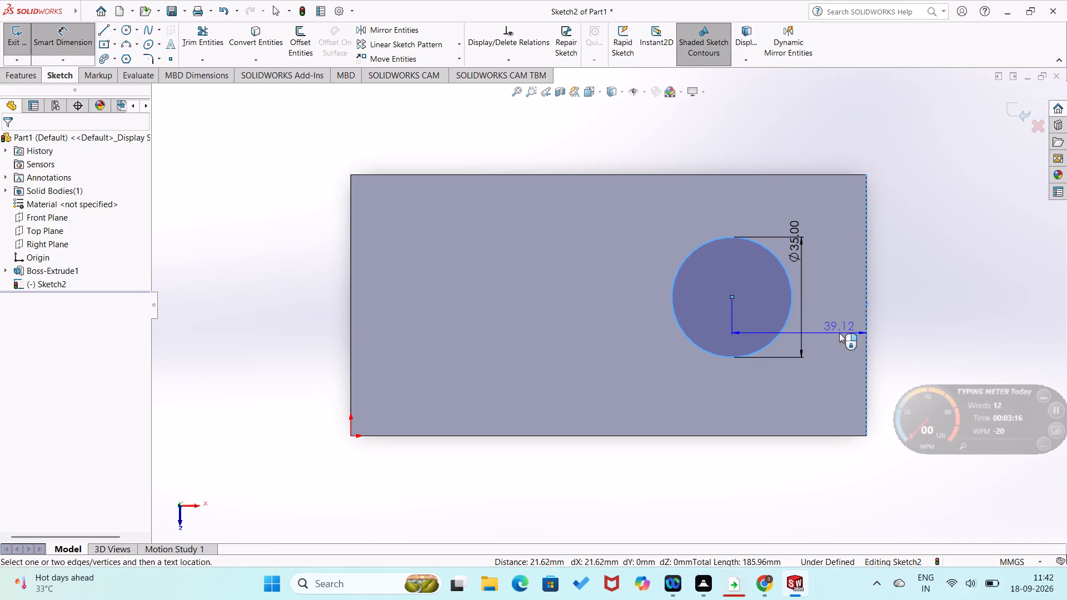
click(839, 333)
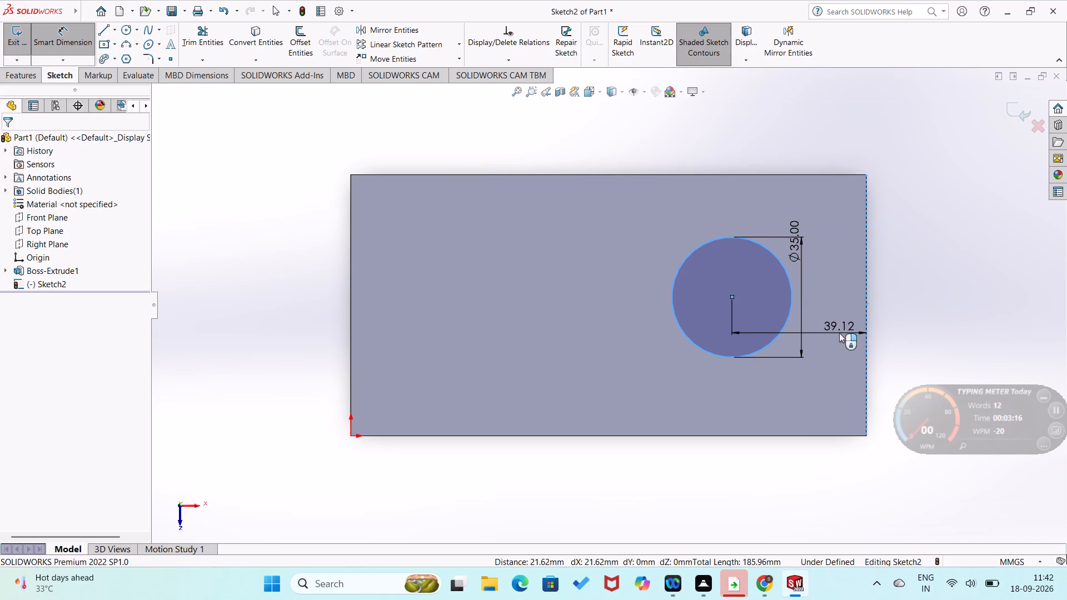
text(20)
key(Return)
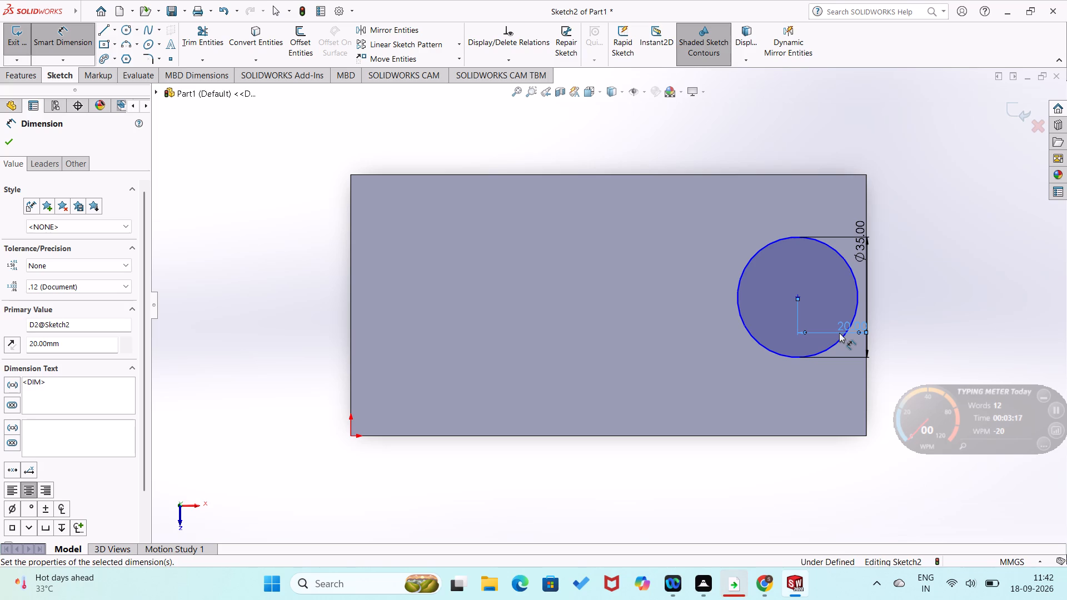
Set the circle's distance from the short end edge to 30 mm.
text(30)
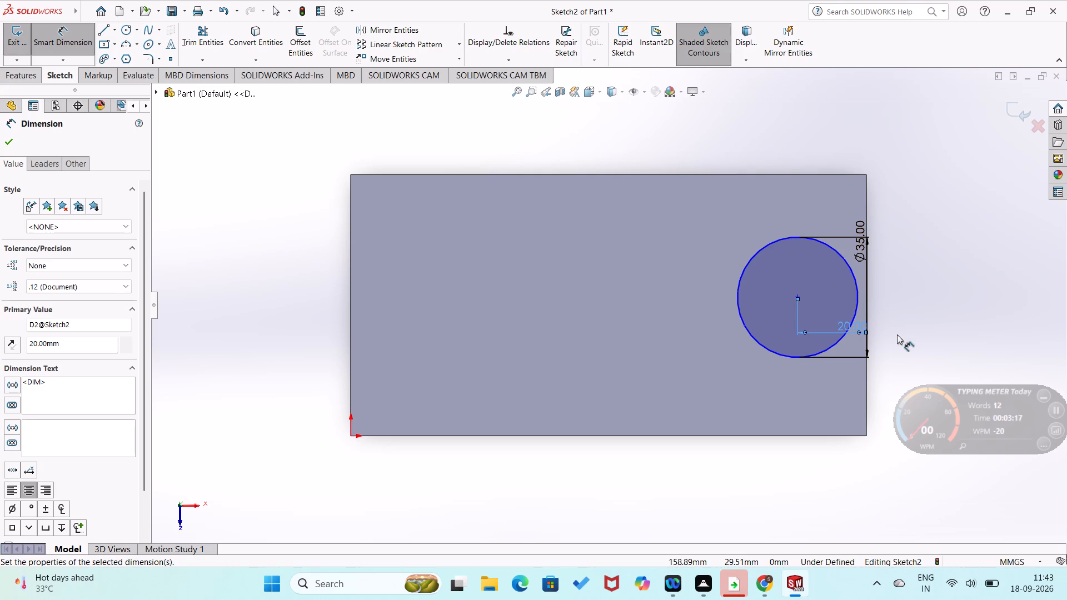
double_click(860, 327)
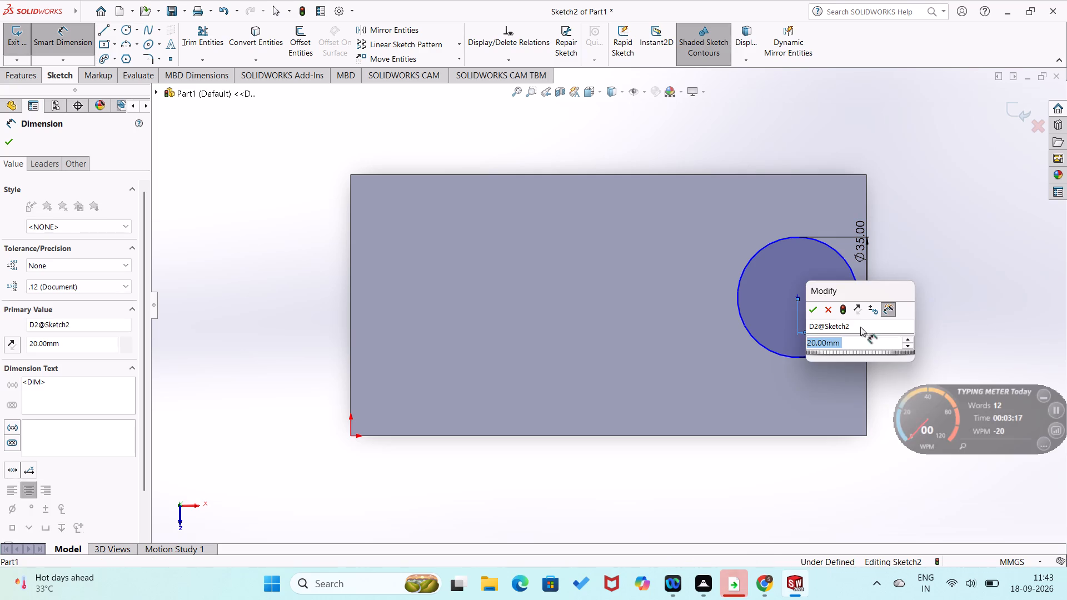
text(30)
key(Return)
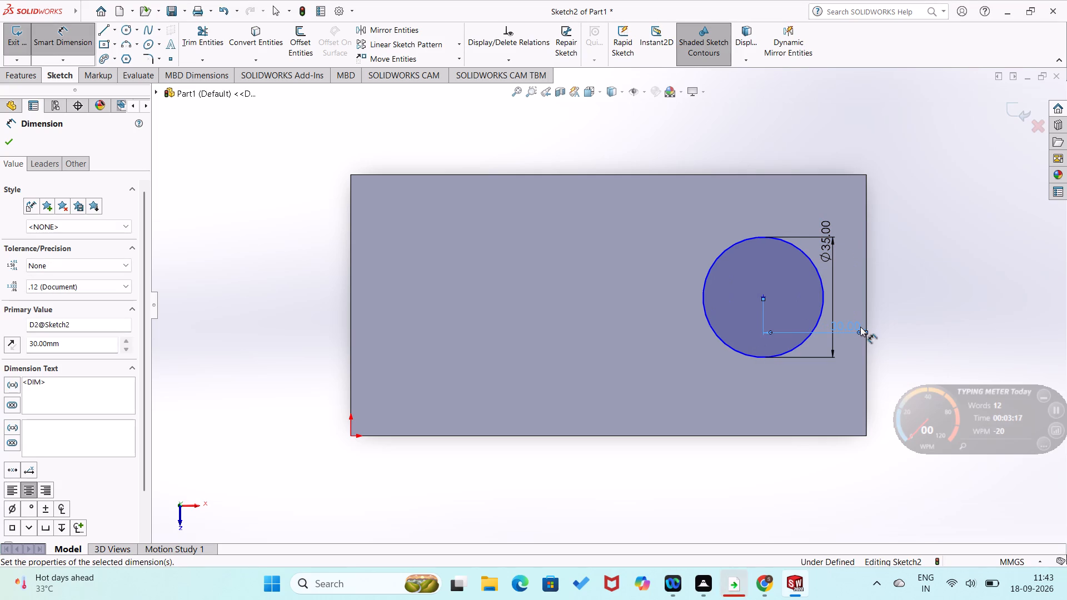
click(265, 316)
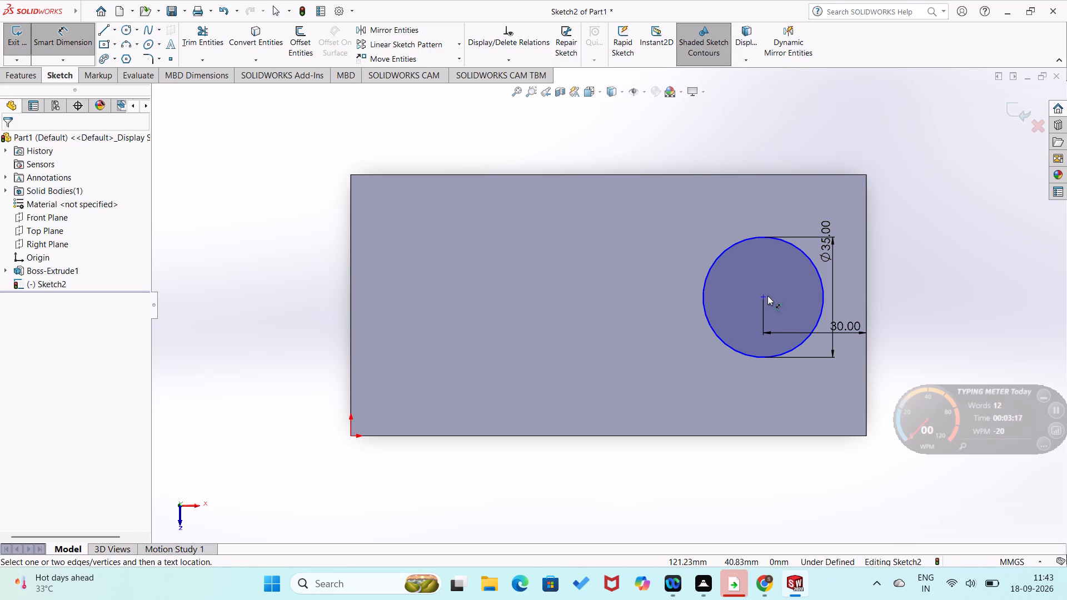
Dimension the distance from the circle's centre to the long edge through the origin and set it to 38 mm.
click(762, 296)
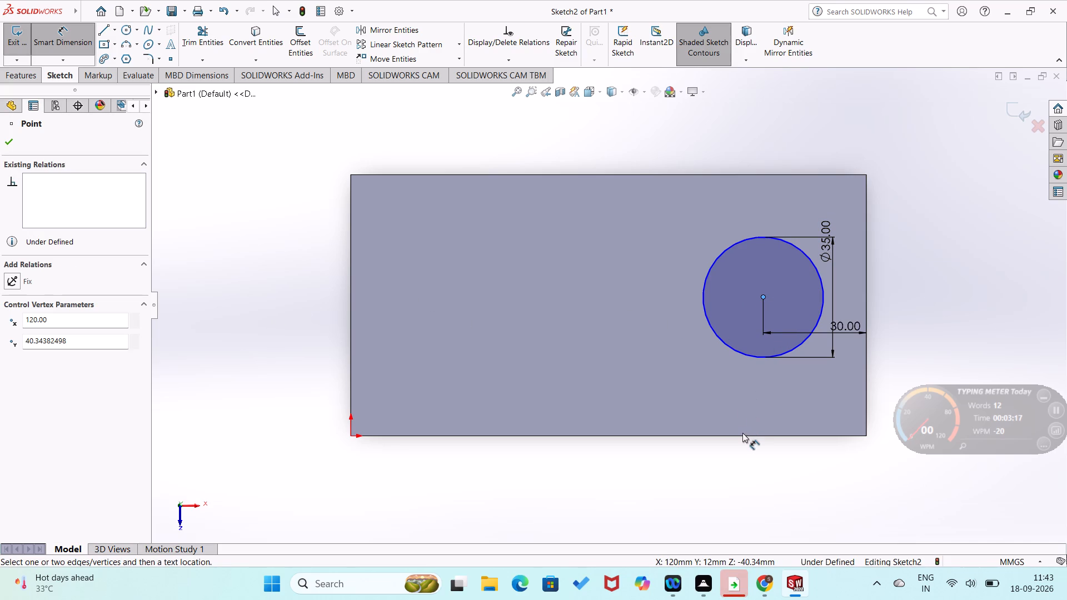
click(742, 434)
click(770, 409)
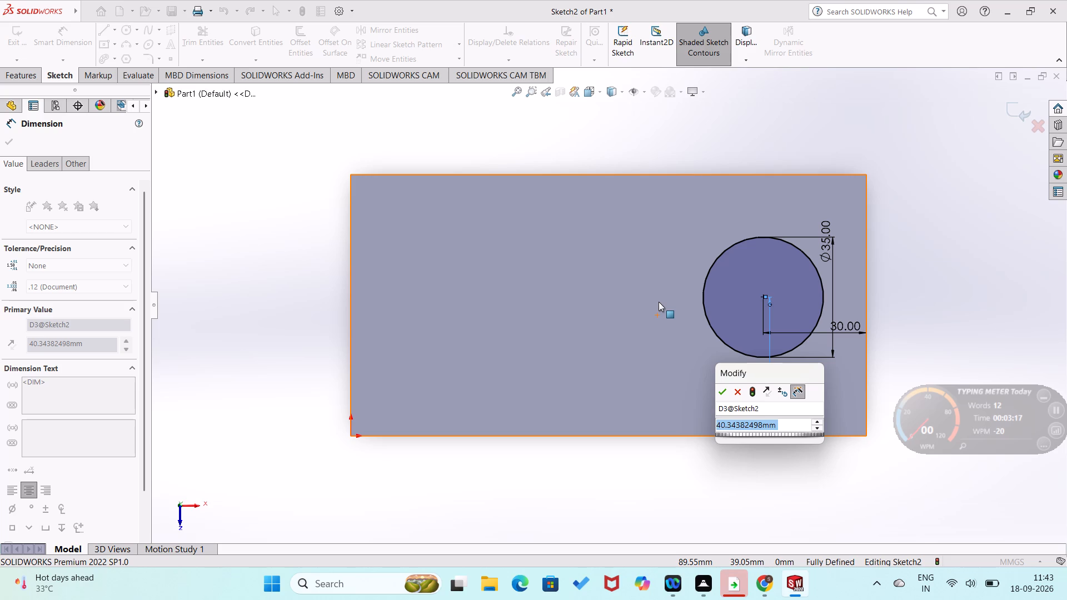
text(38)
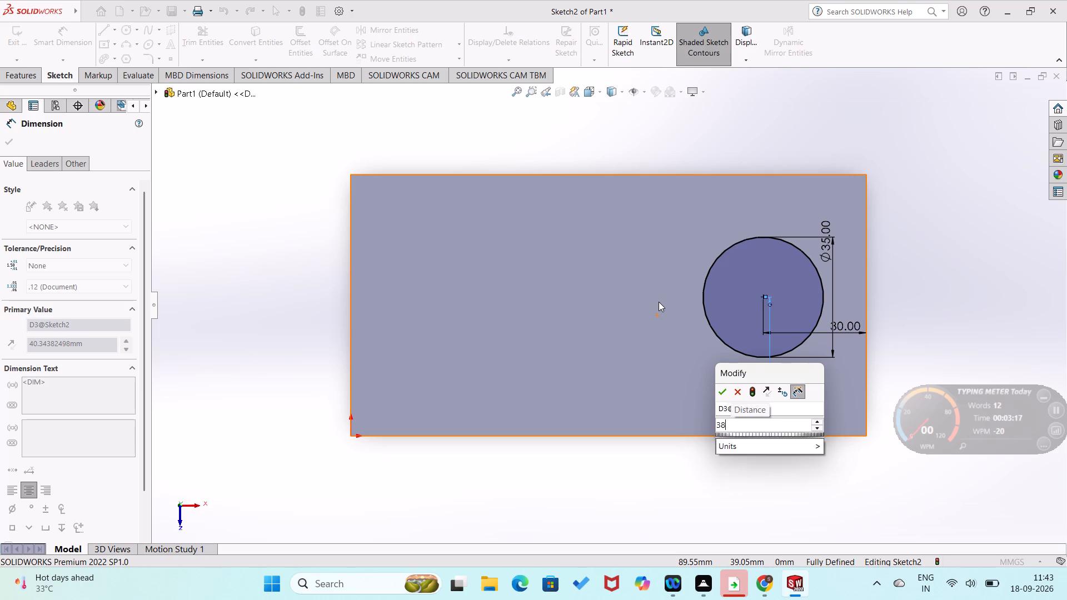
key(Return)
click(659, 302)
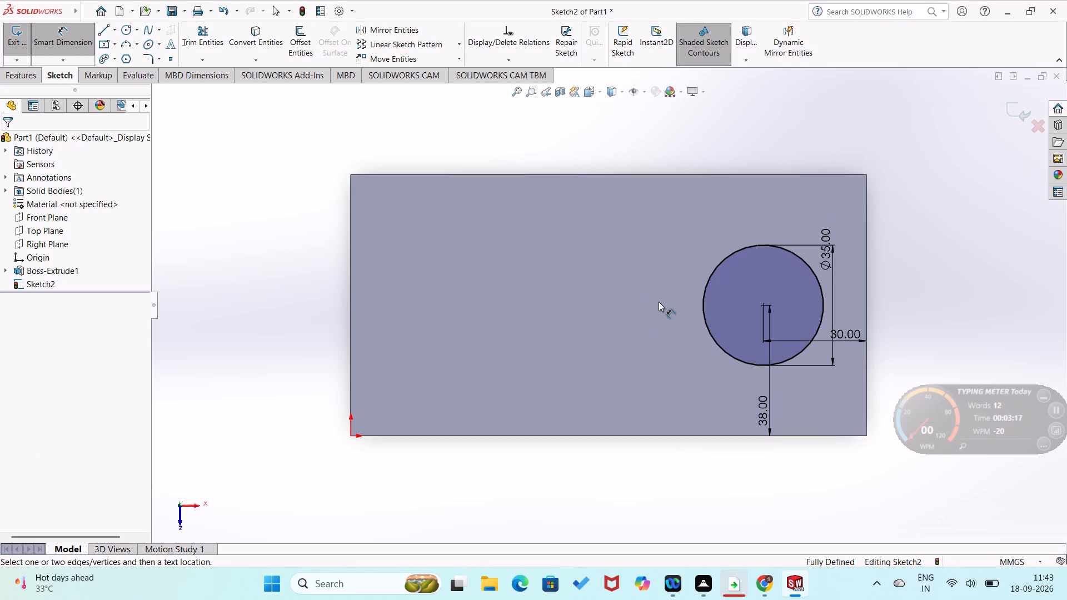
Check the distance from the circle's centre to the opposite long edge without adding a dimension.
click(762, 304)
click(764, 172)
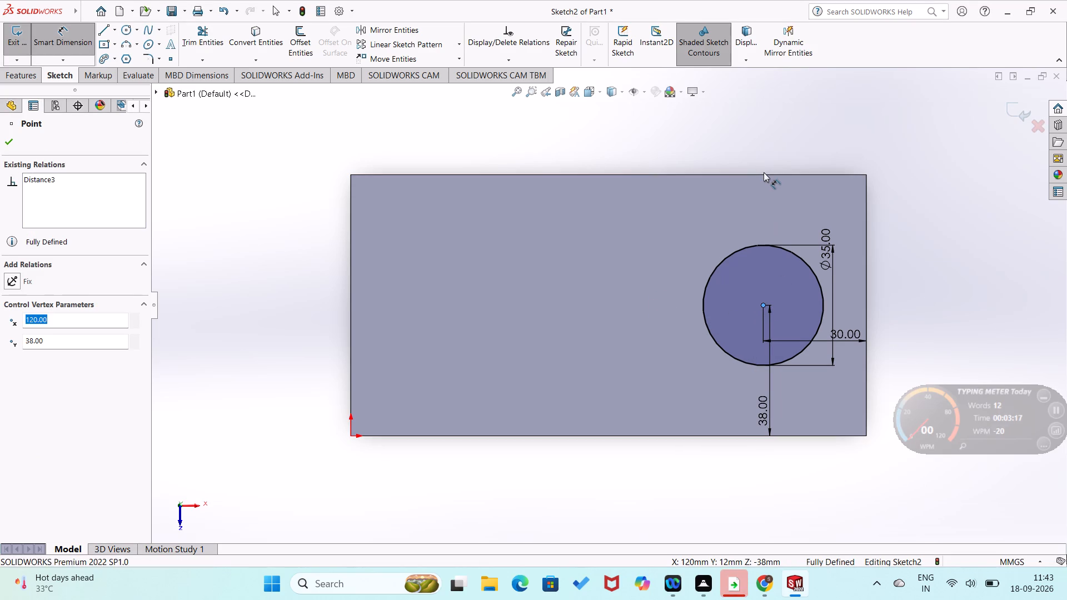
click(761, 173)
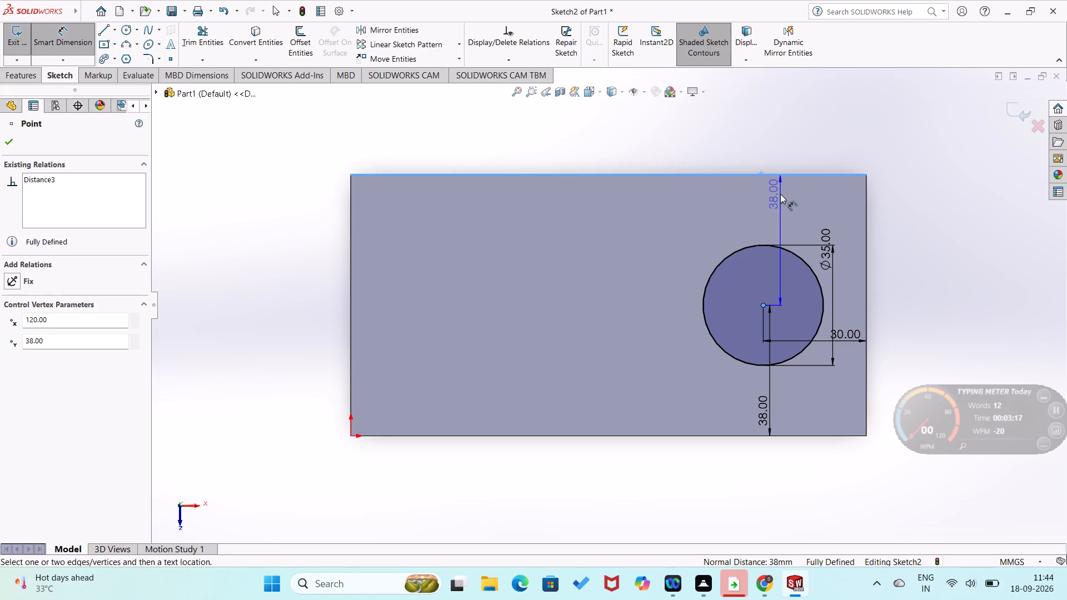
key(Escape)
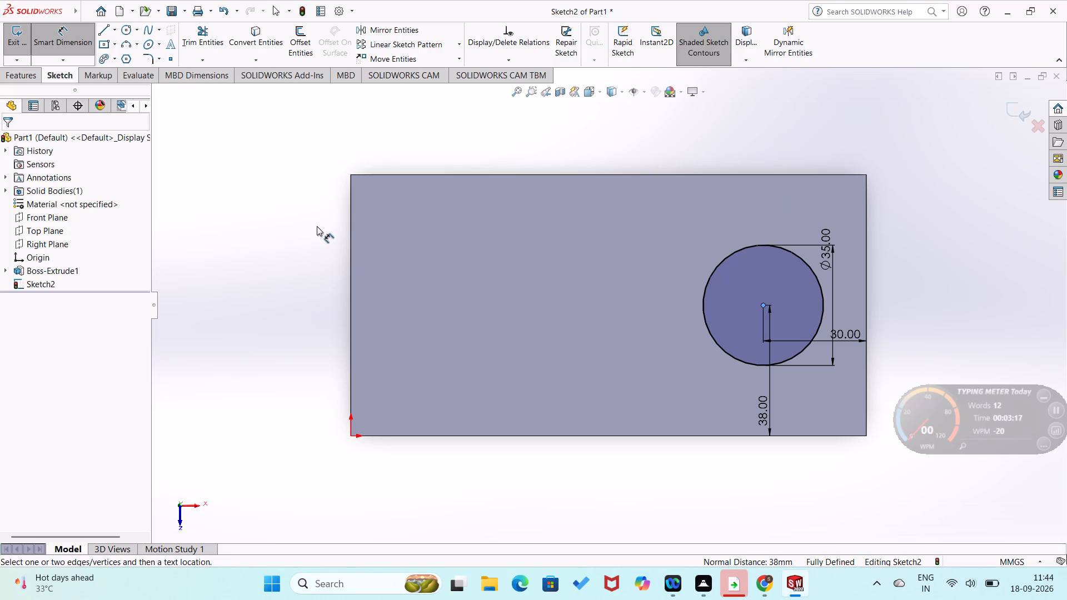
click(317, 226)
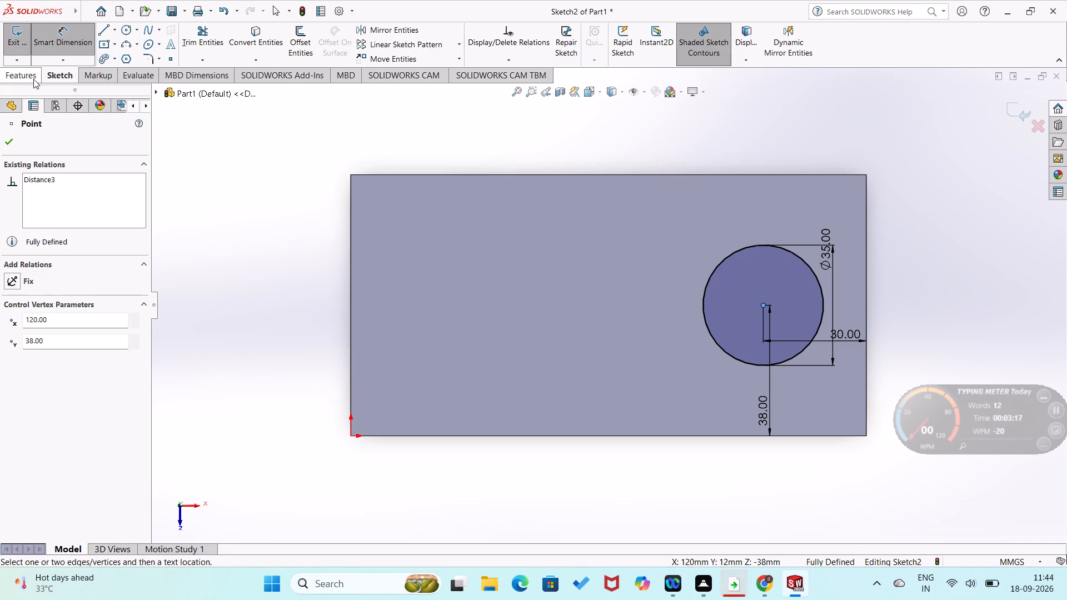
Extrude the 35 mm circle upward from the plate as a blind, merged boss 90 mm high.
click(32, 78)
click(21, 52)
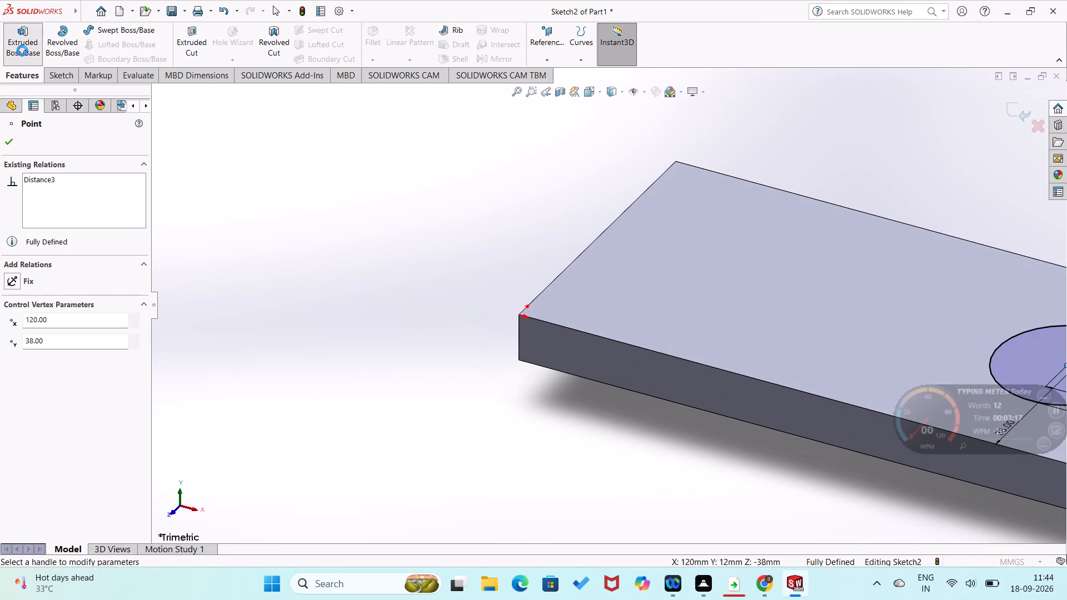
scroll(111, 154, up, 2)
scroll(351, 313, up, 3)
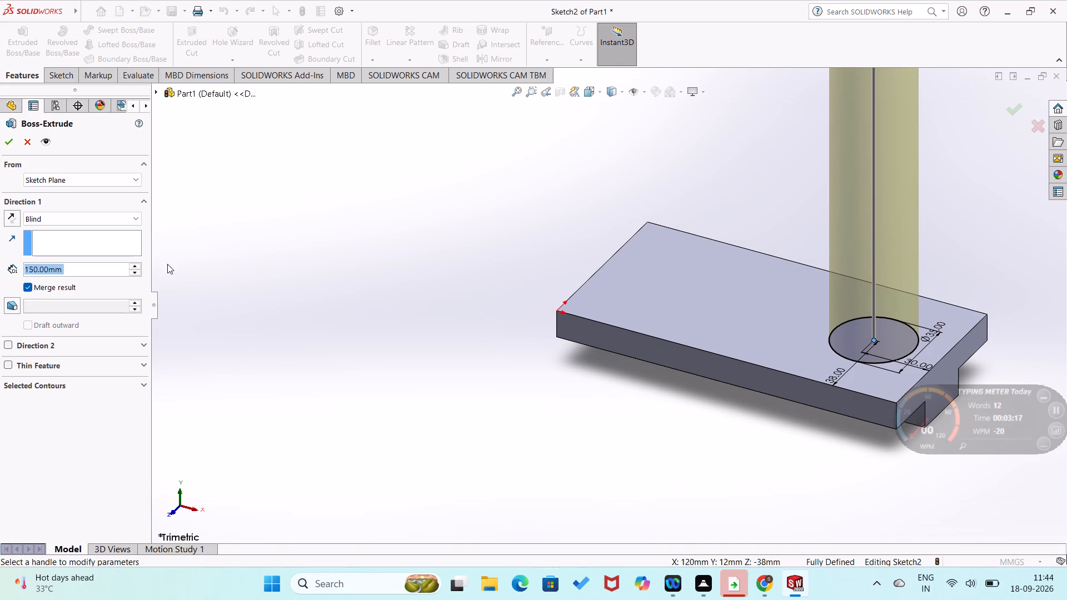
triple_click(131, 273)
triple_click(131, 273)
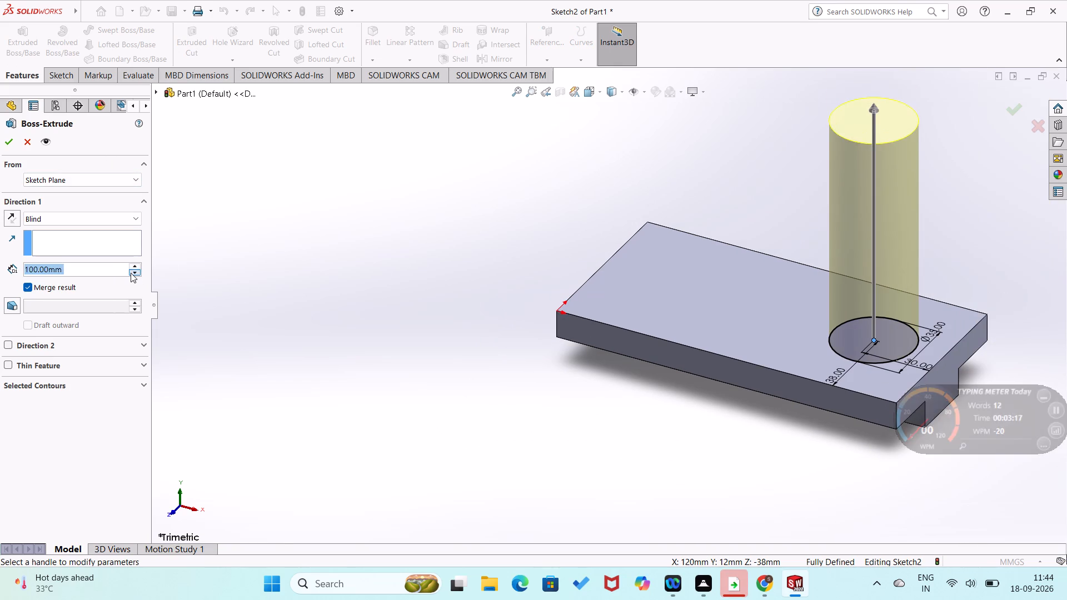
click(10, 139)
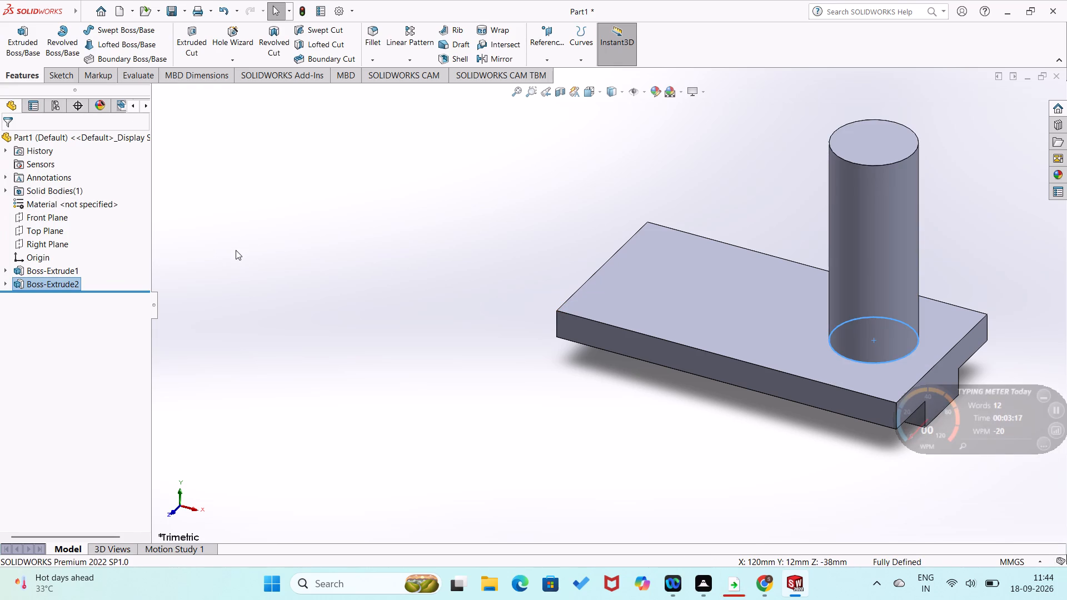
click(236, 250)
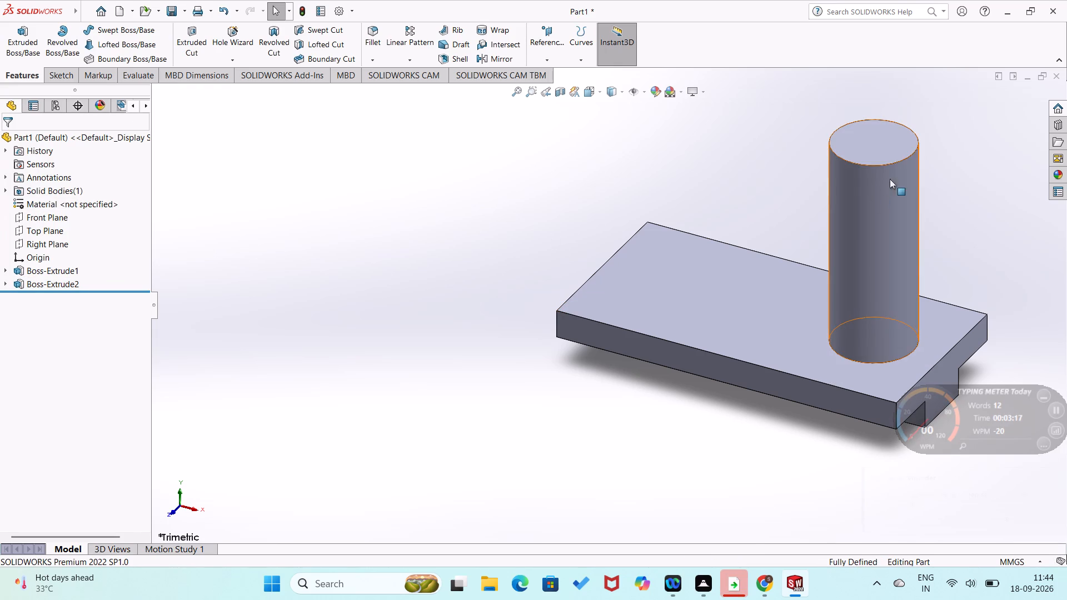
Start a sketch on the cylinder's top face and draw a concentric circle about 12.7 mm in diameter.
right_click(888, 139)
click(913, 123)
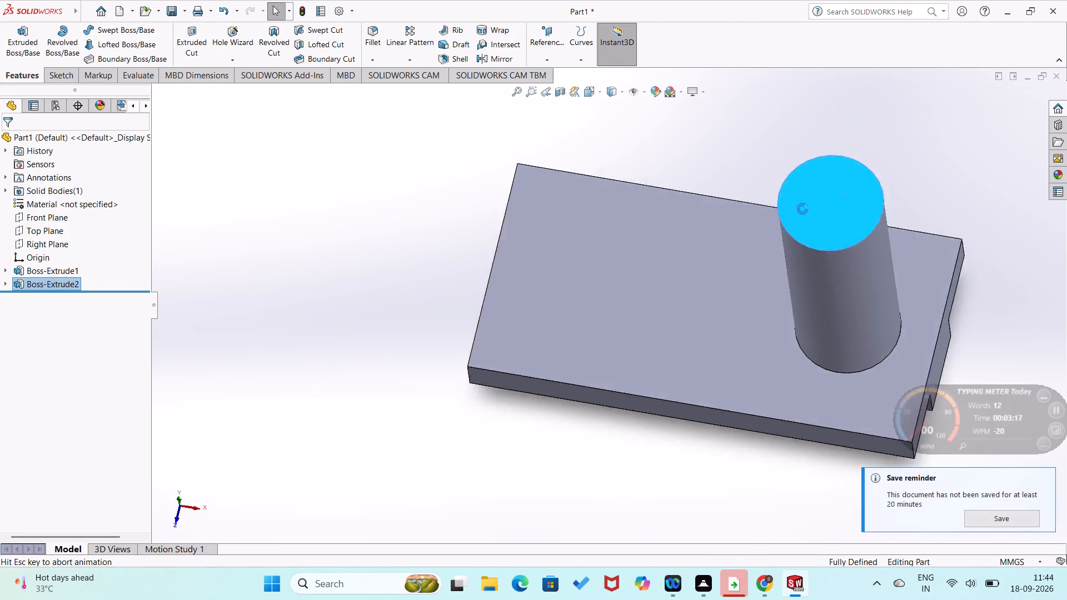
click(292, 333)
click(126, 26)
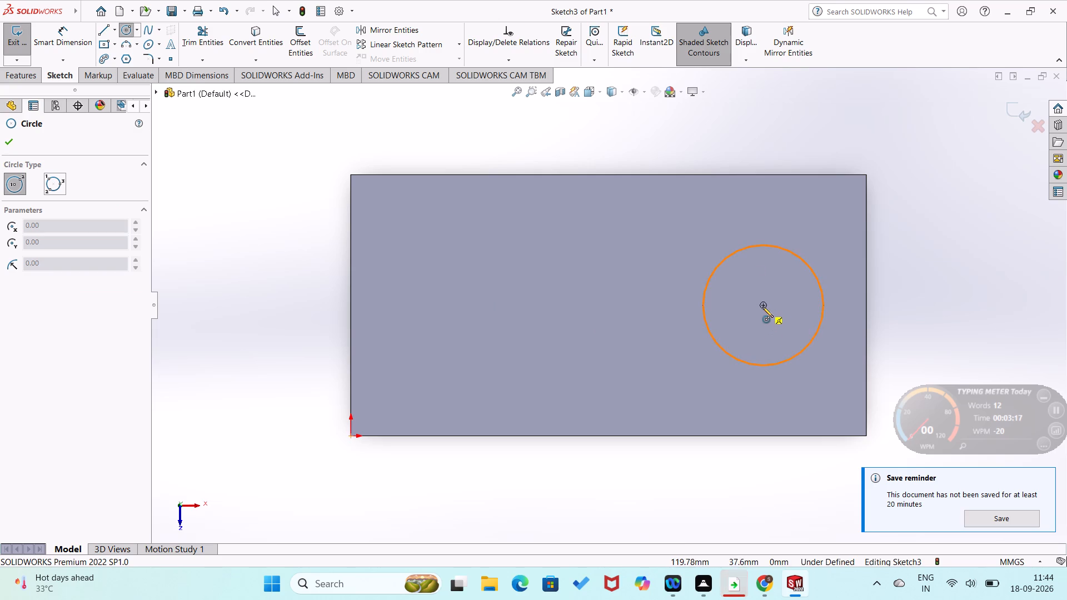
click(762, 305)
click(774, 324)
Dimension the concentric circle's diameter and set it to 12 mm.
right_drag(774, 324, 797, 234)
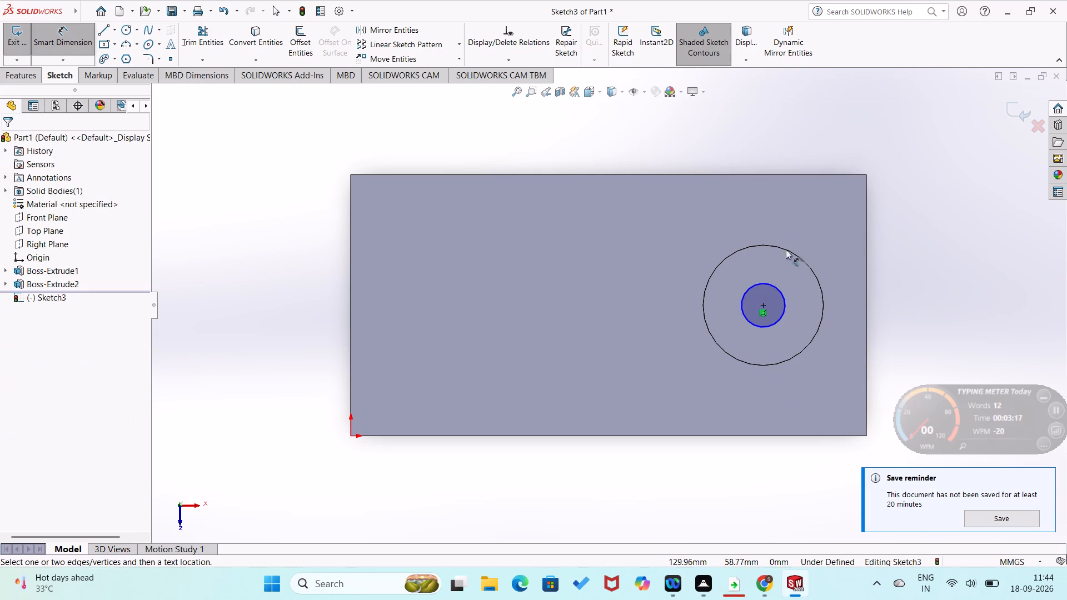
click(778, 289)
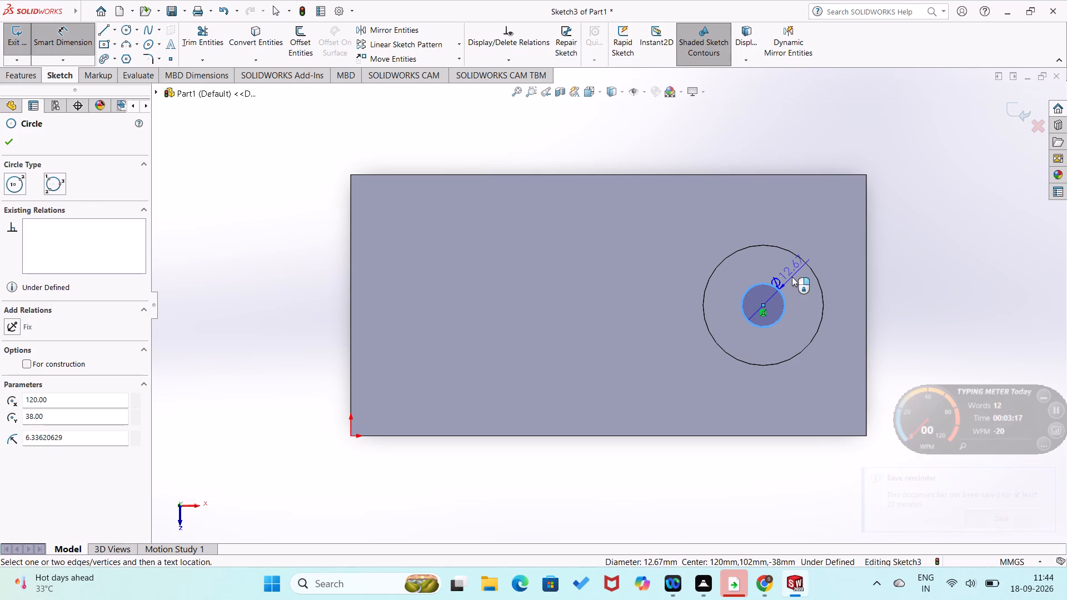
click(792, 277)
text(12)
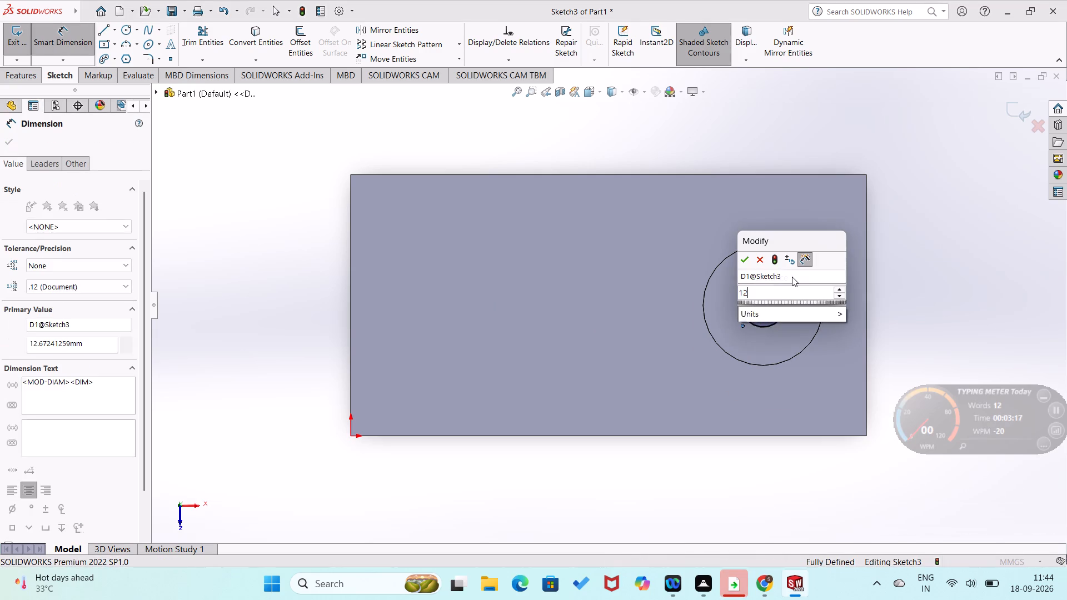
key(Return)
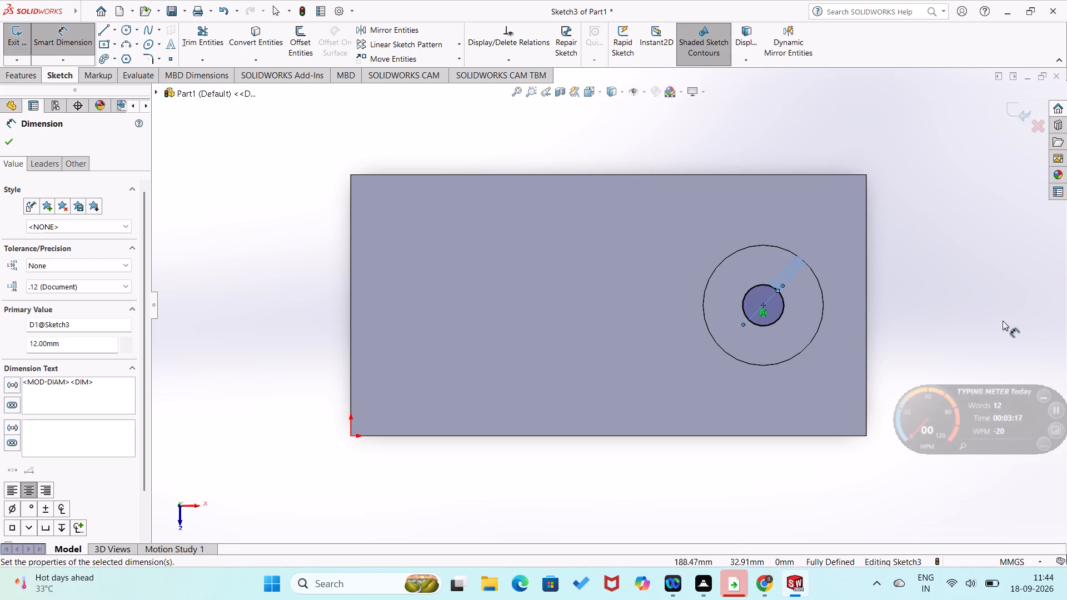
click(1005, 319)
Cut the 12 mm circle down through the cylinder and base with an Extruded Cut set to Through All.
click(26, 72)
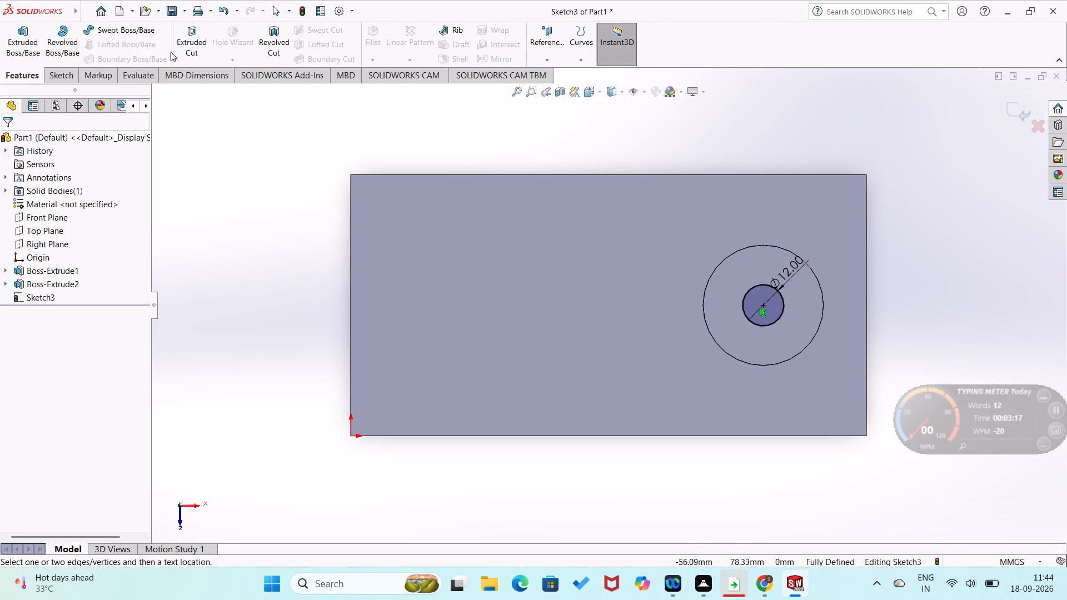
click(188, 41)
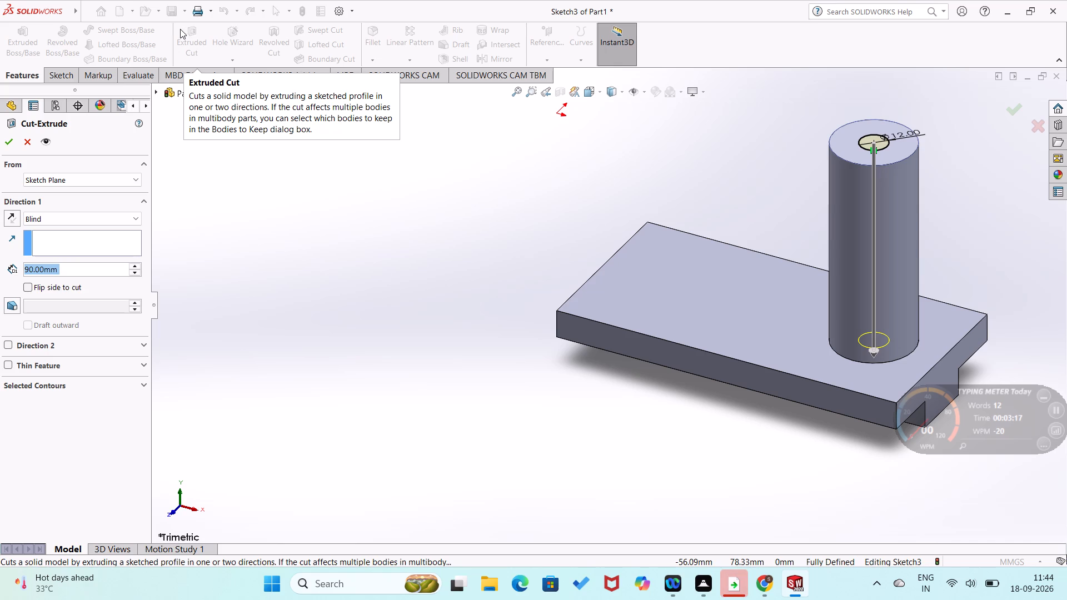
click(134, 221)
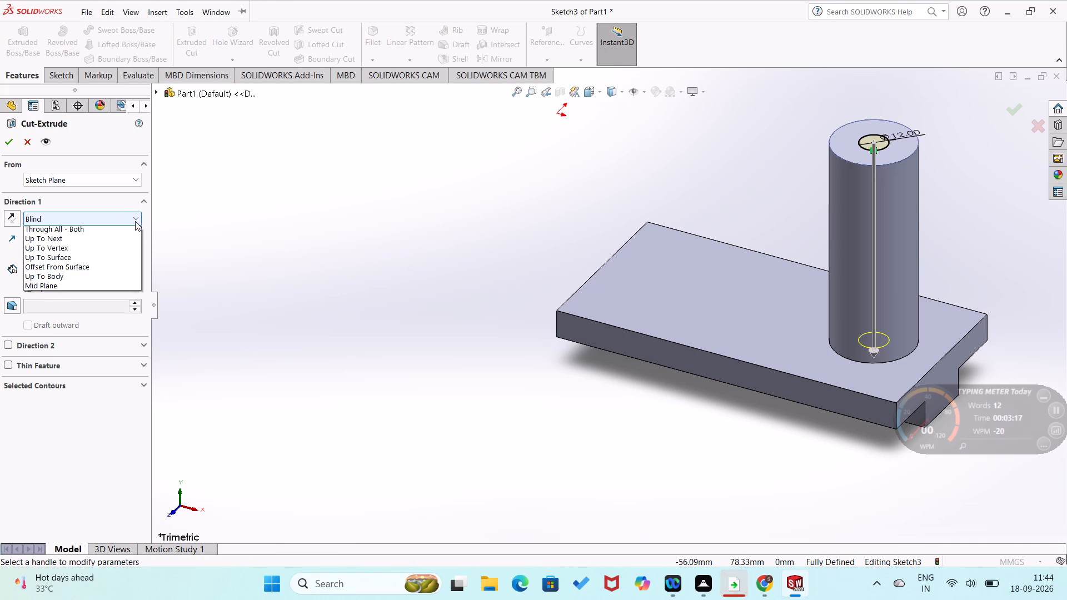
click(129, 237)
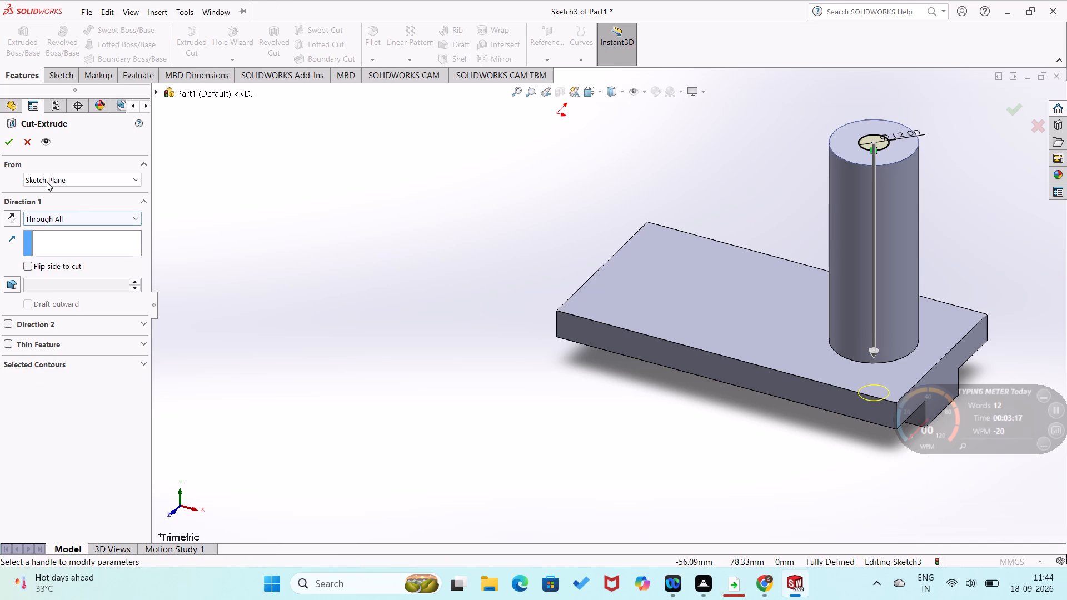
click(8, 146)
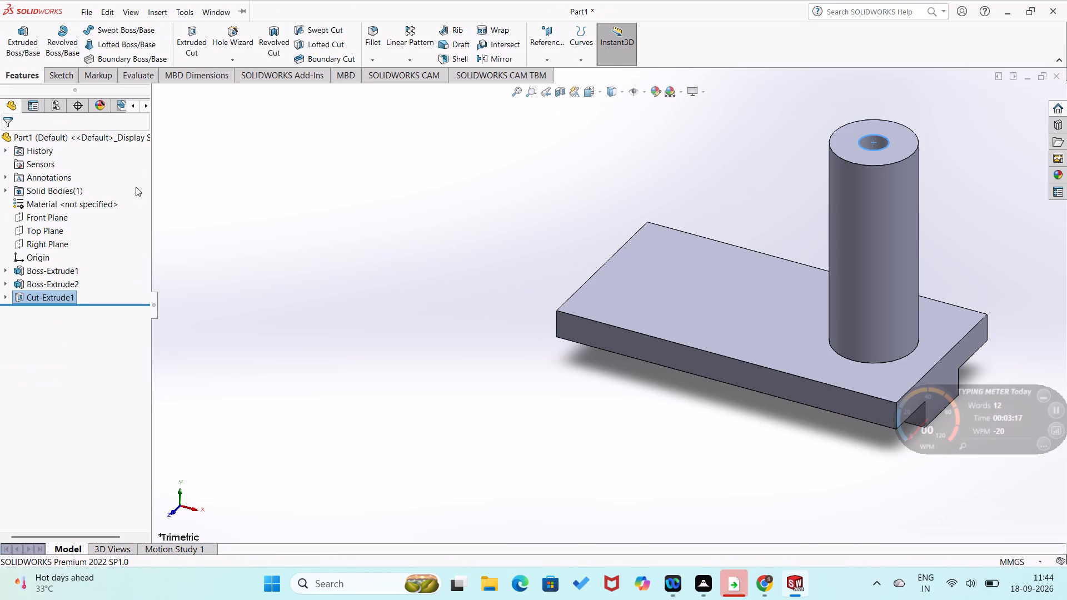
click(260, 222)
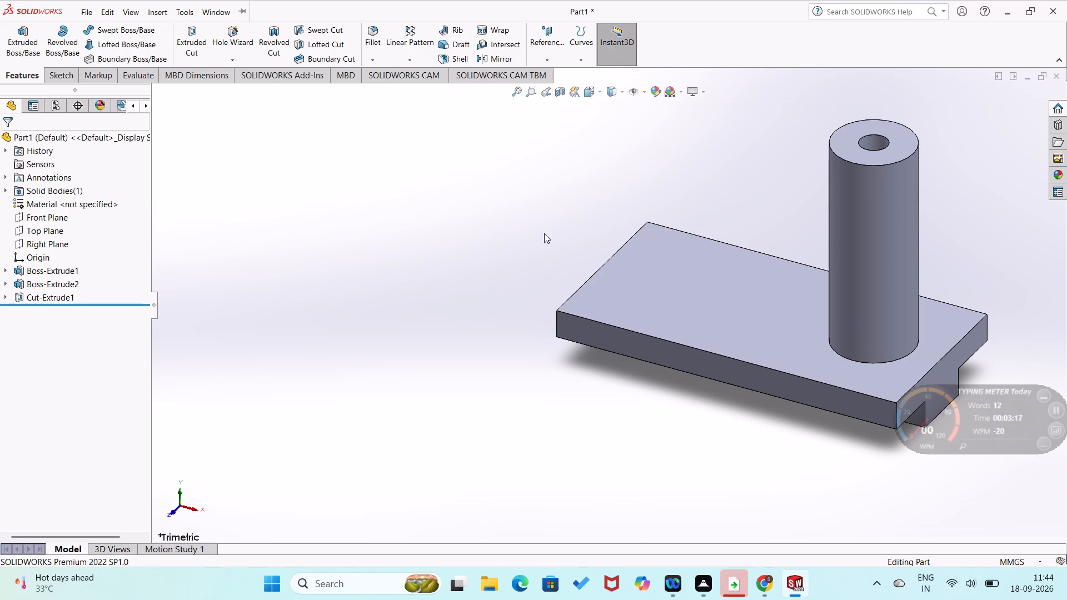
Start a sketch on the plate's top face and draw a circle about 27 mm in diameter toward the origin end.
right_click(627, 278)
click(655, 265)
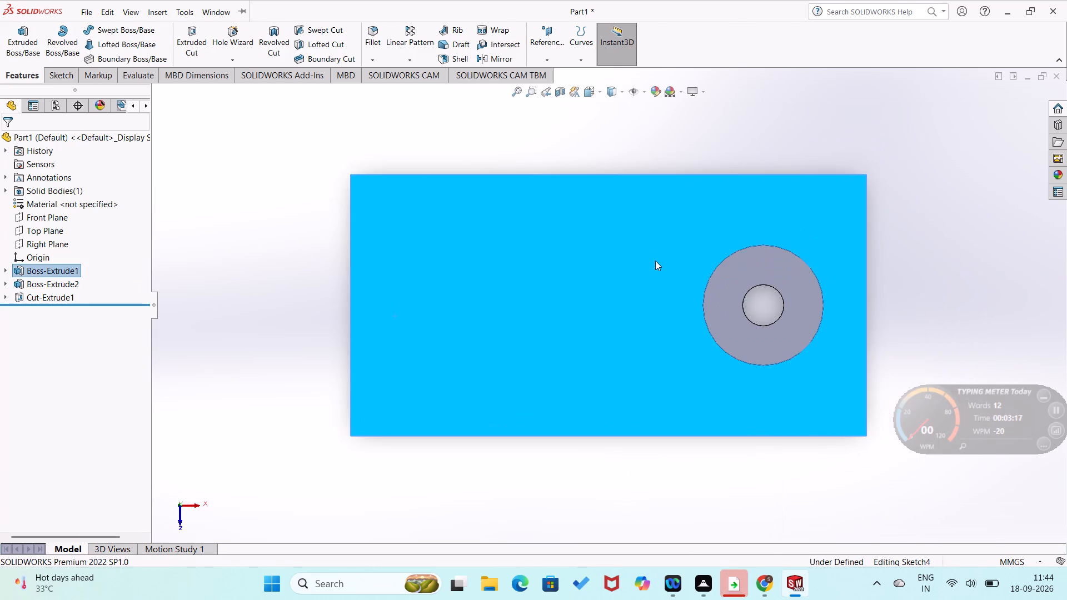
click(316, 276)
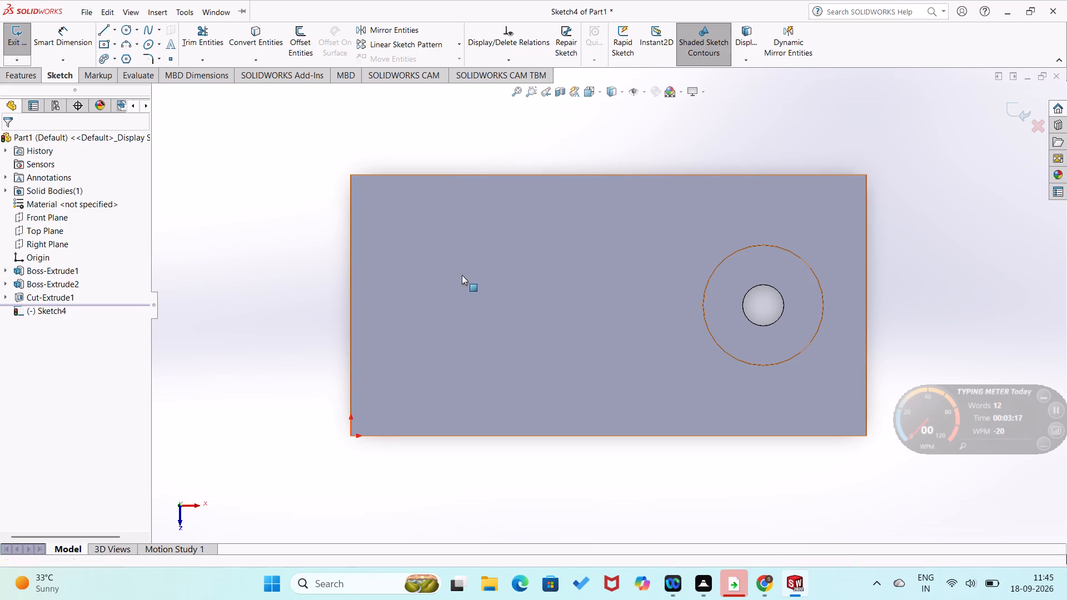
click(467, 296)
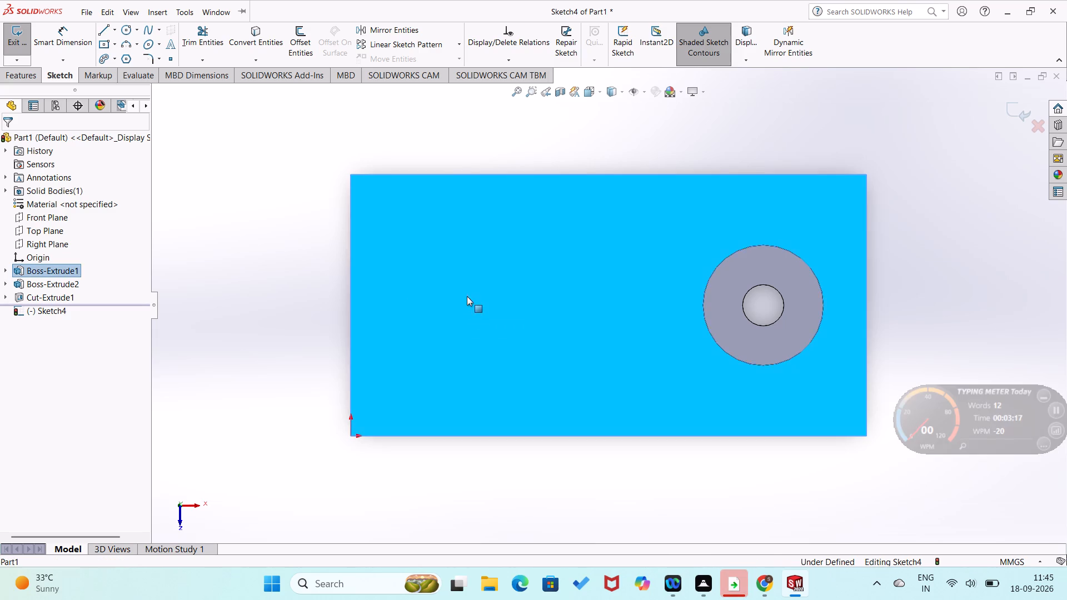
click(203, 279)
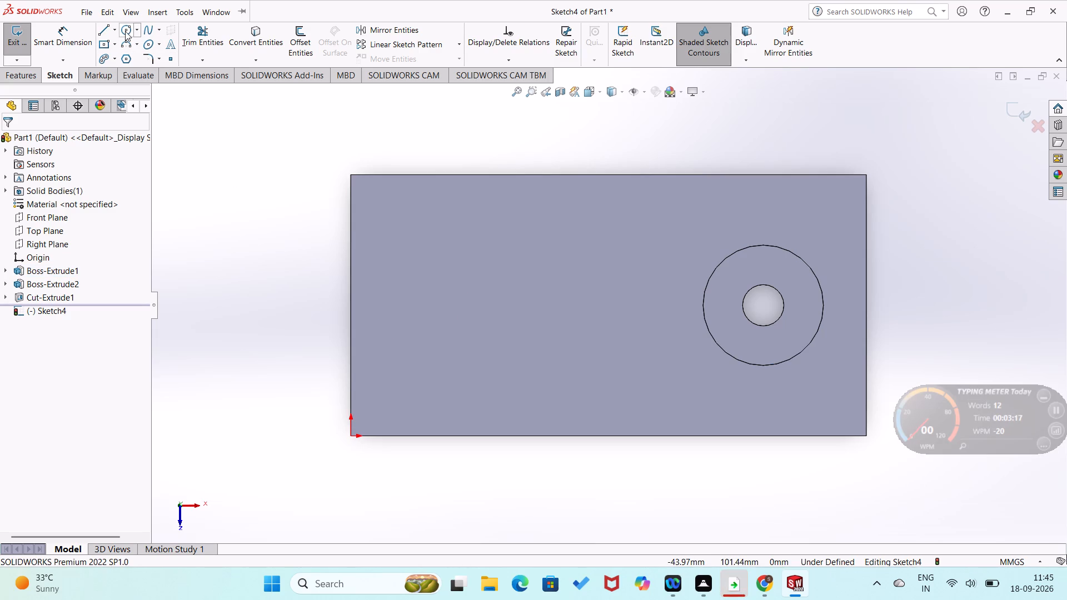
click(125, 31)
click(463, 300)
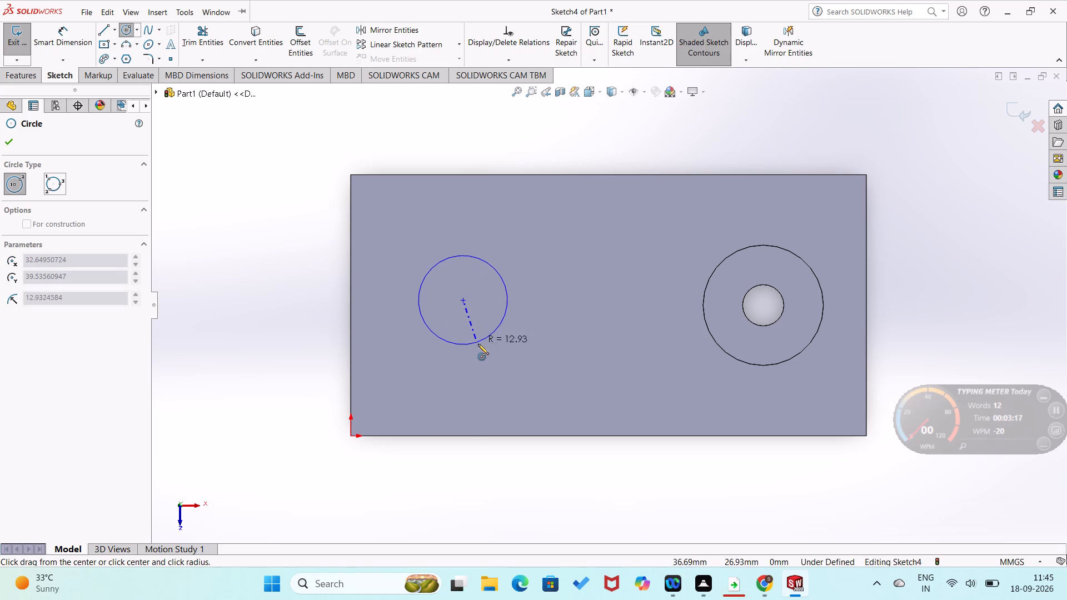
click(478, 344)
Dimension the new circle's diameter and set it to 40 mm.
right_drag(486, 342, 544, 240)
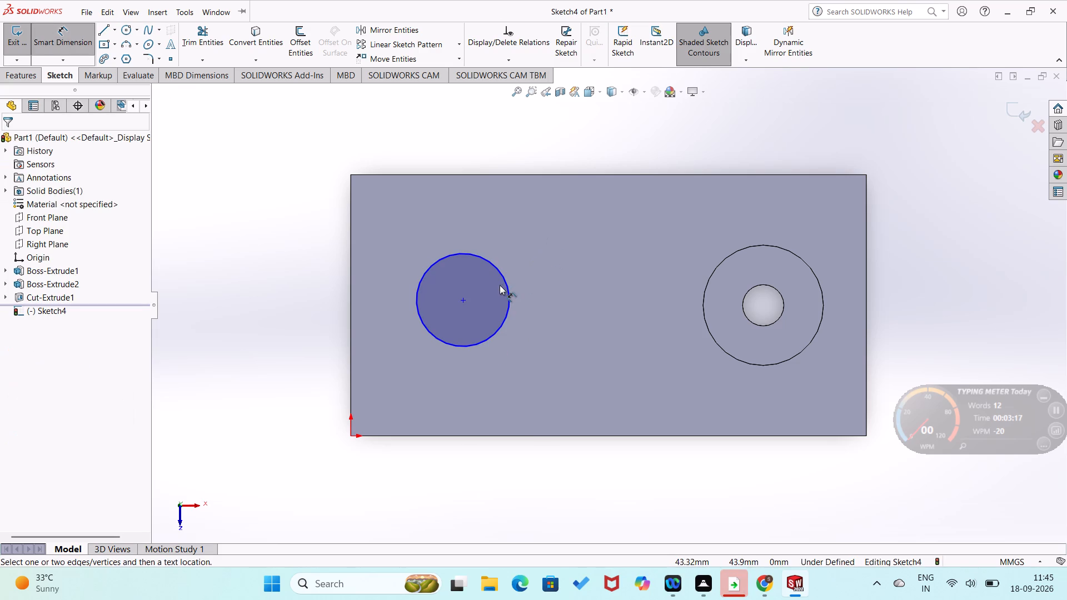
click(505, 285)
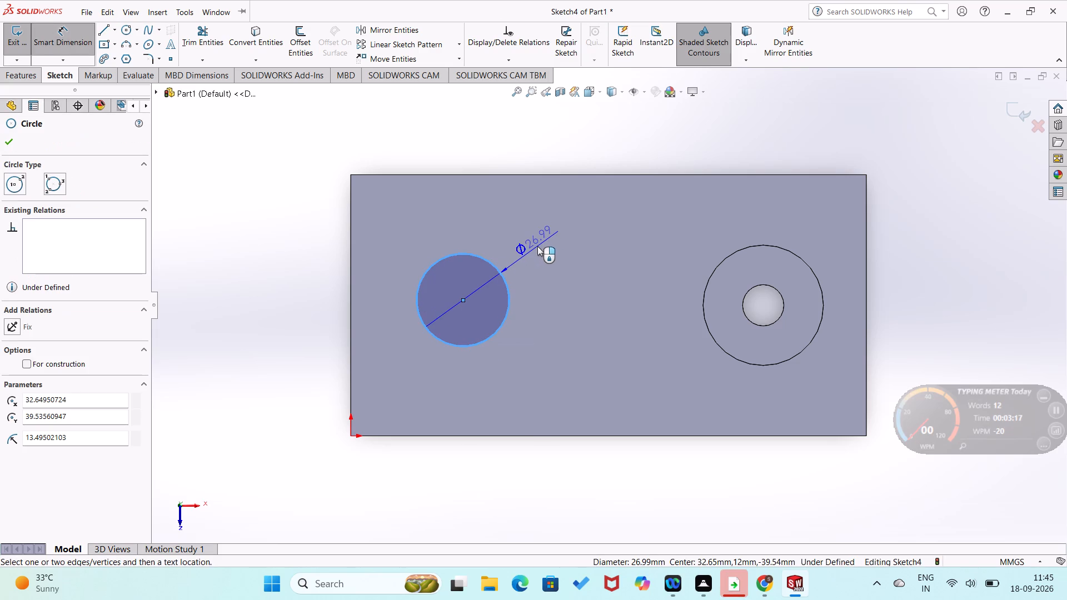
click(537, 246)
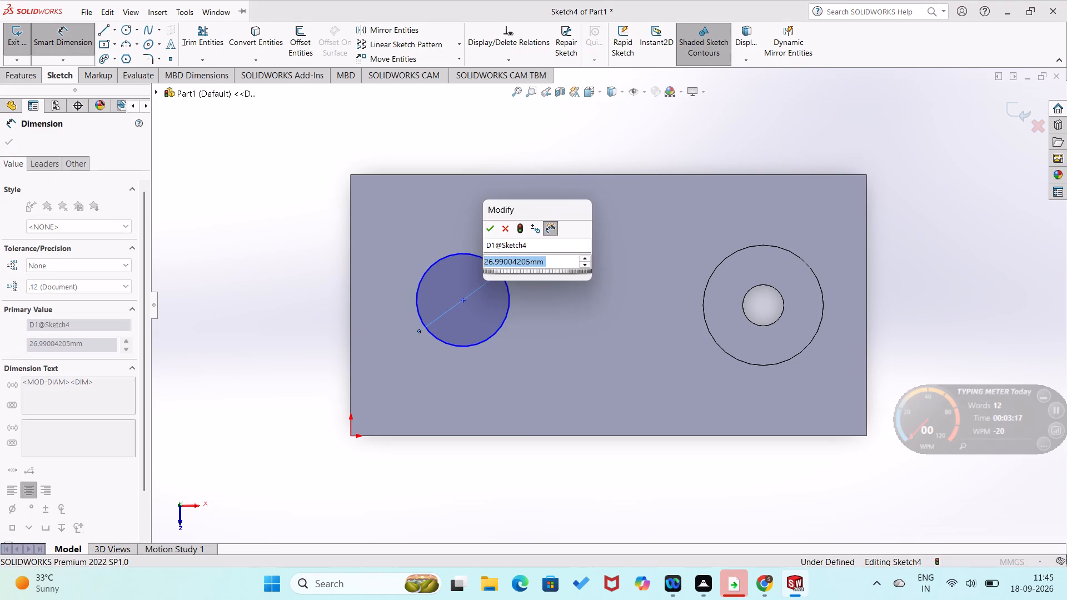
text(40)
key(Return)
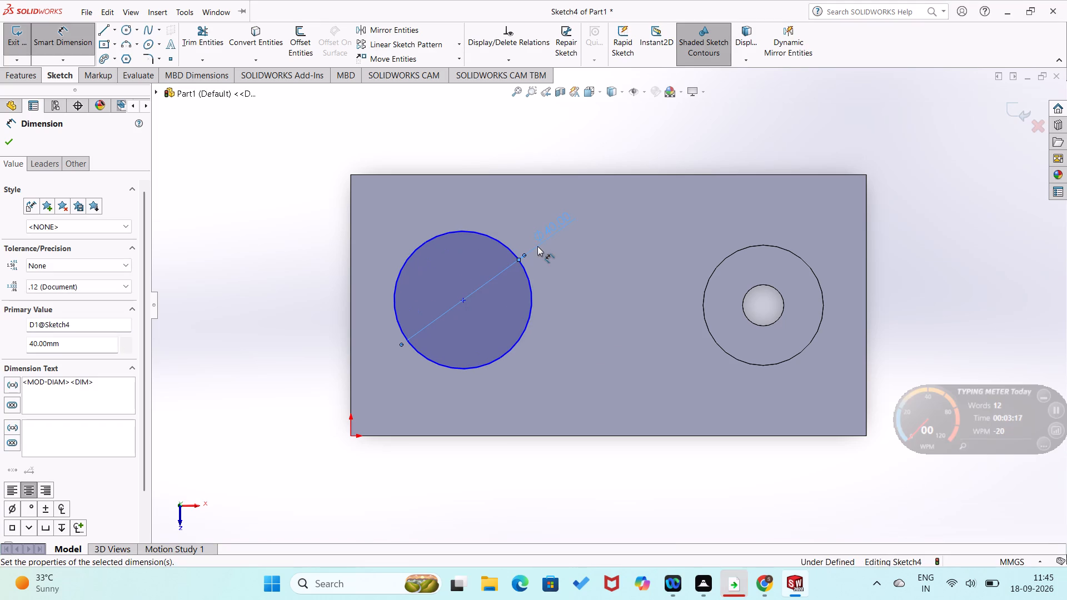
click(306, 279)
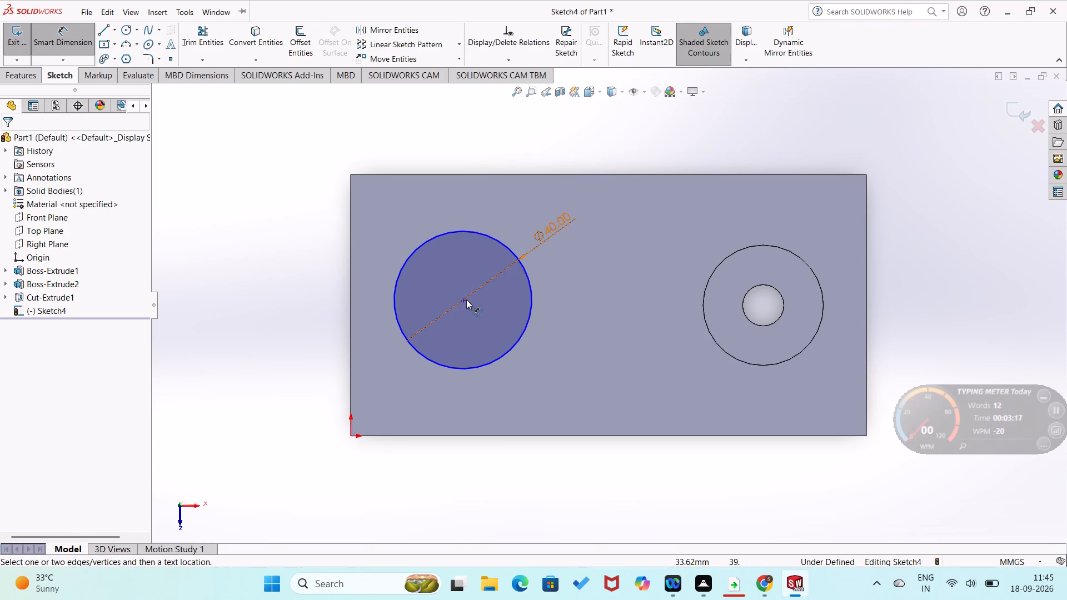
Dimension the 40 mm circle's centre from the plate's long edge through the origin and set the distance to 38 mm.
click(463, 298)
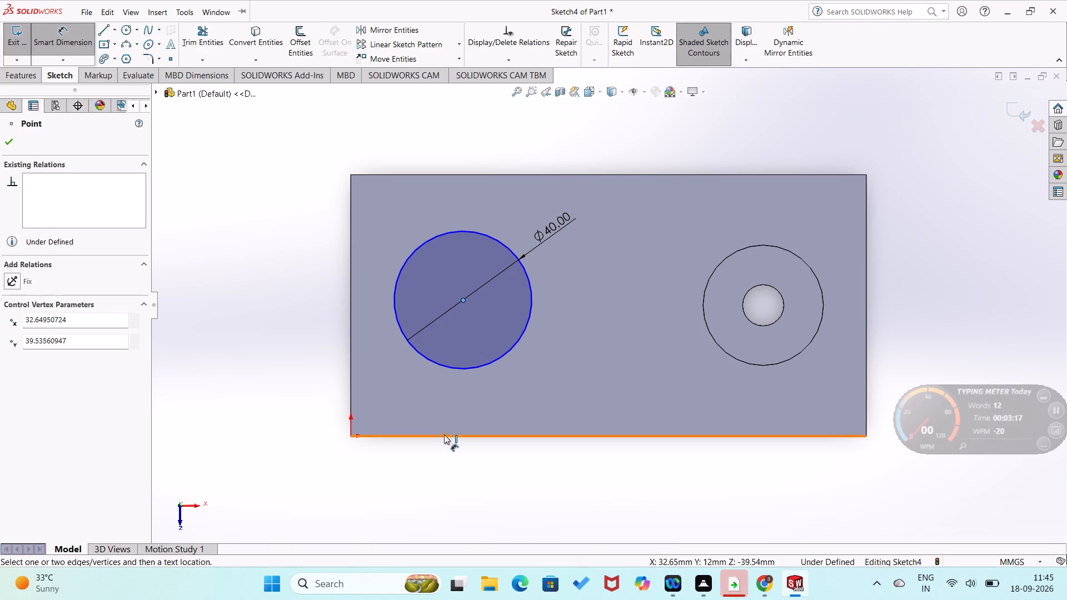
click(444, 435)
click(468, 405)
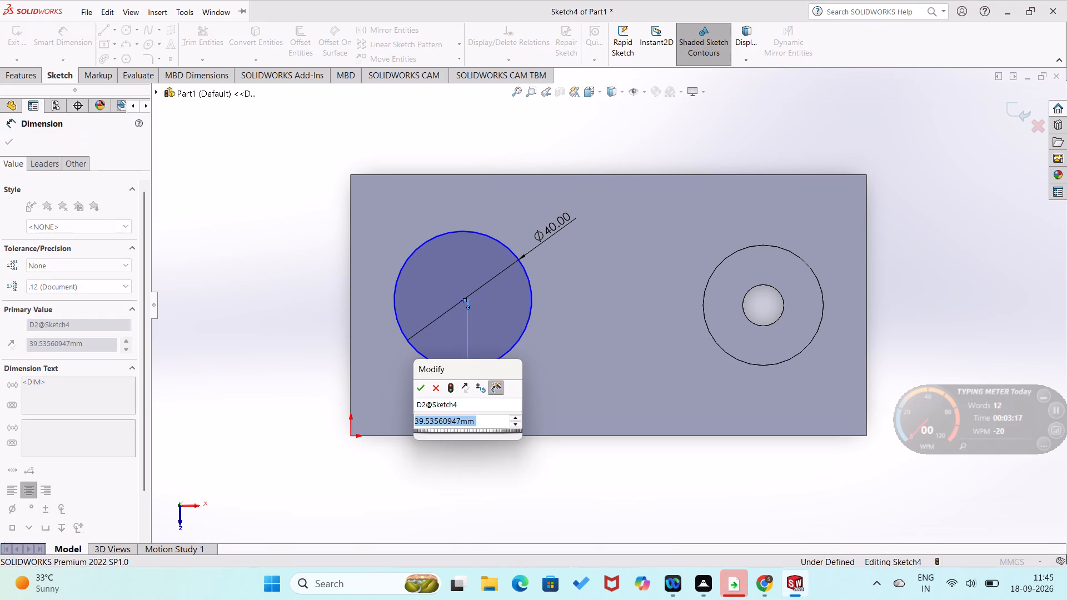
text(38)
key(Return)
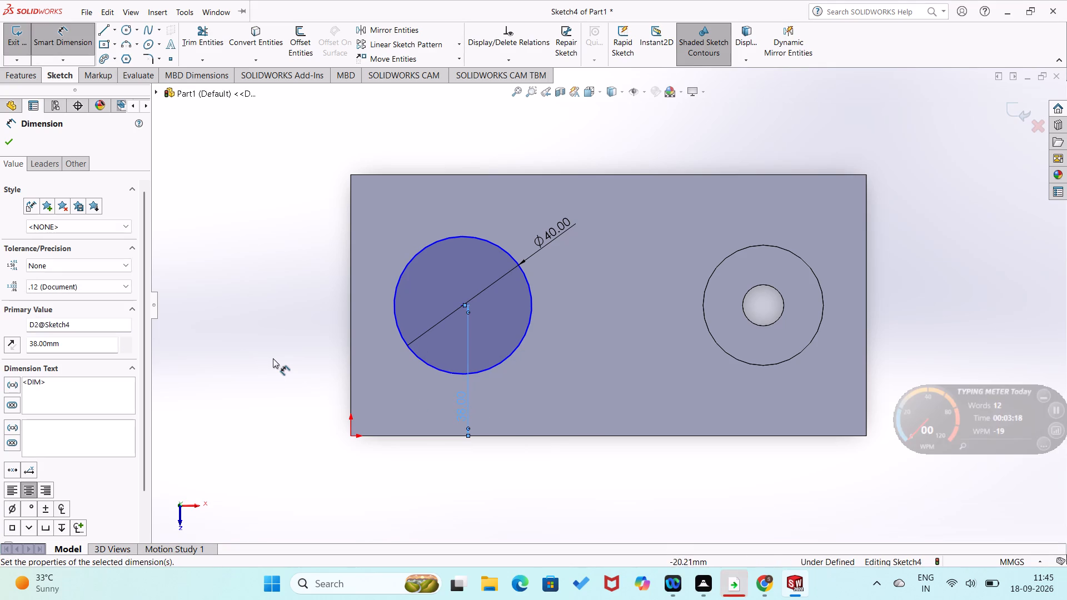
click(273, 358)
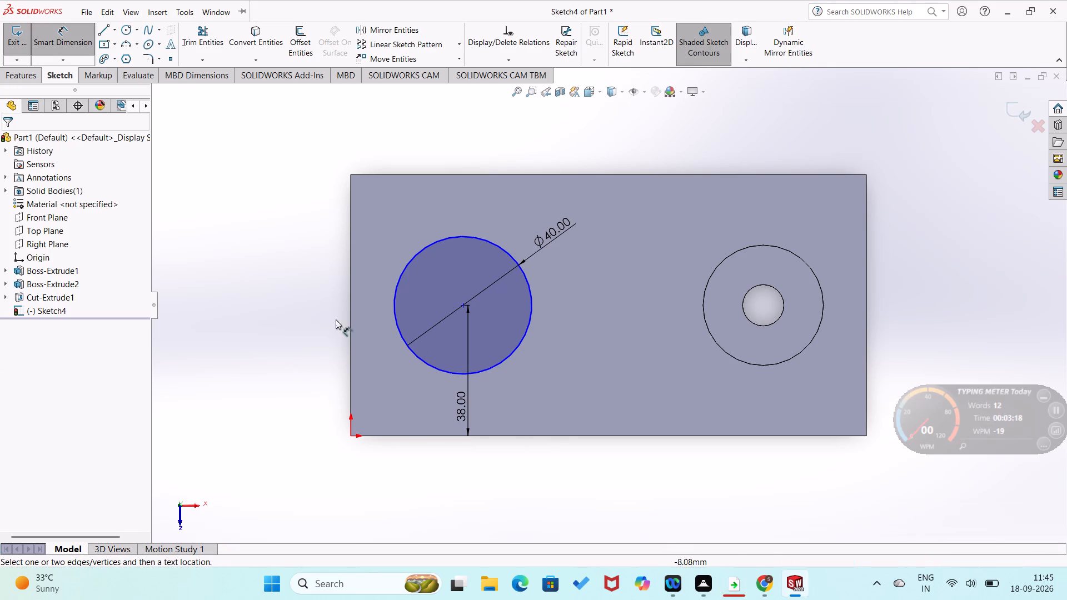
Dimension the circle's centre from the plate's short edge at the origin end and set the distance to 30 mm.
click(463, 306)
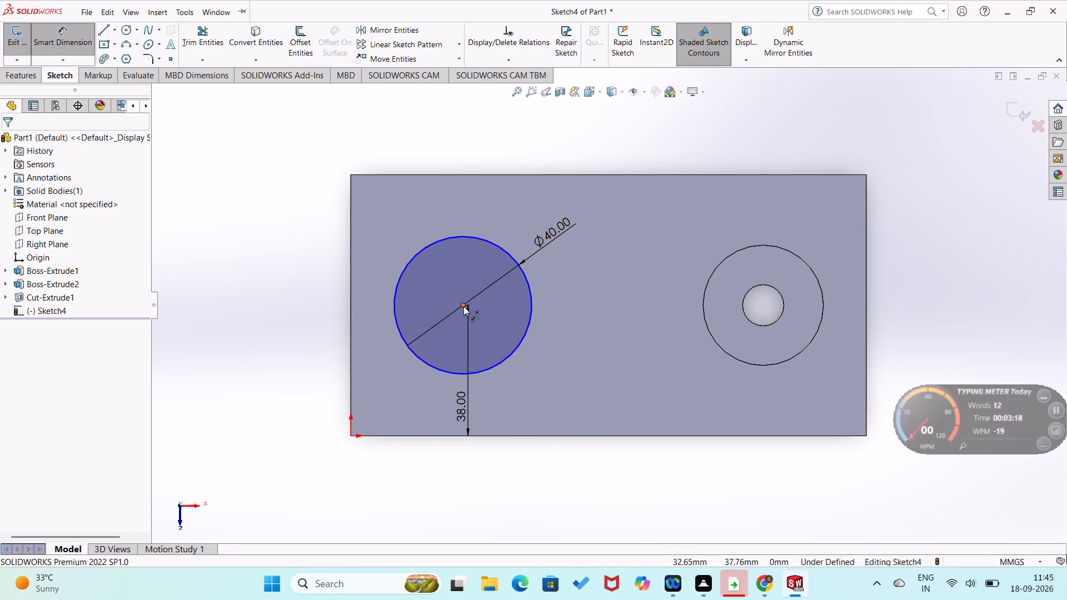
click(350, 339)
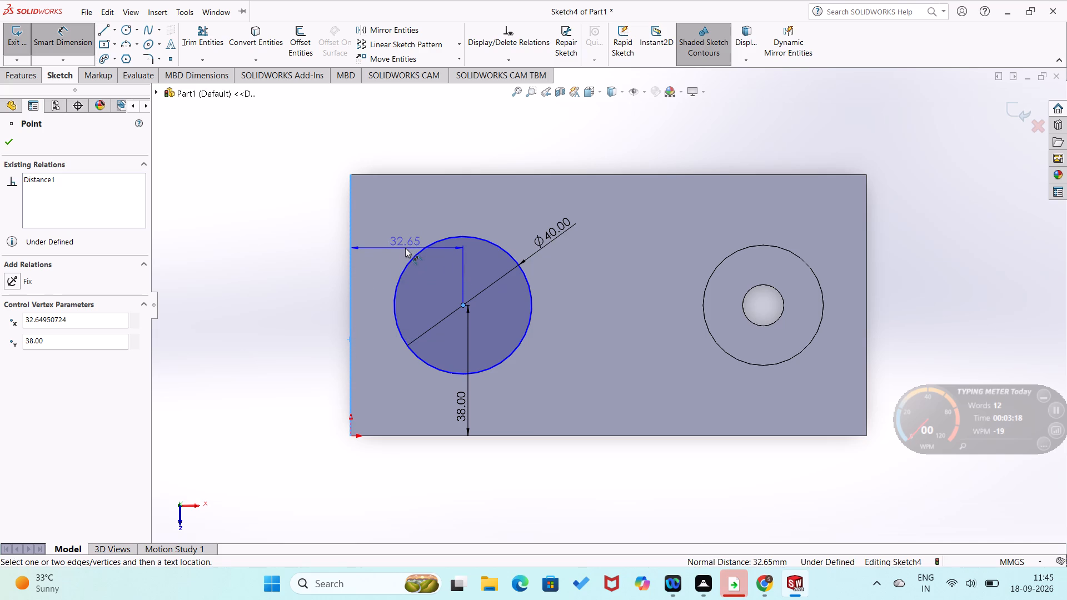
click(405, 246)
text(30)
key(Return)
click(300, 284)
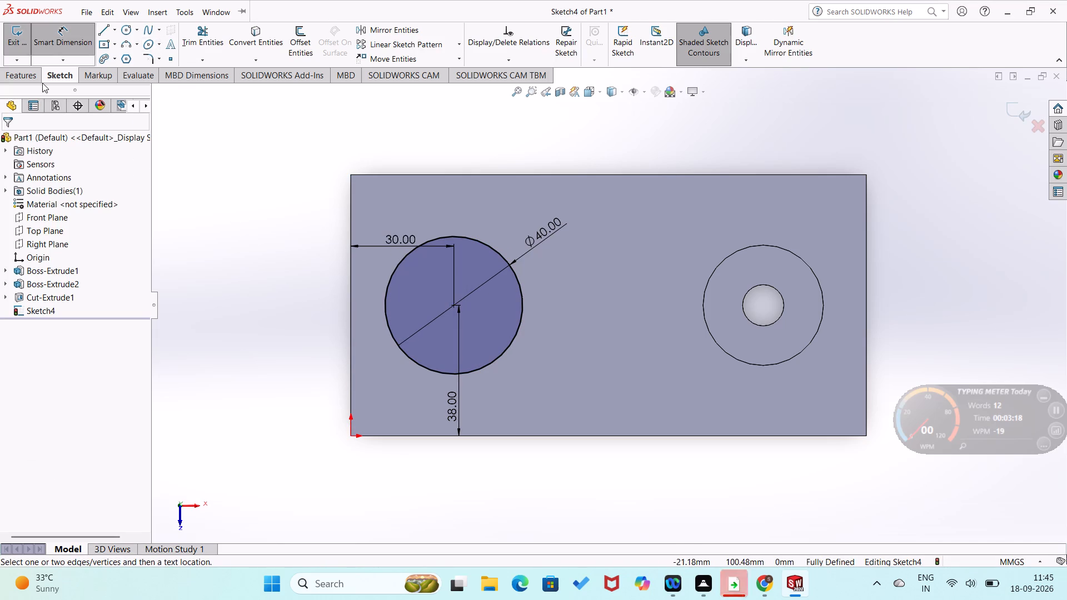
Extrude the 40 mm circle upward as a boss with a Blind depth of 30 mm, merged with the base.
click(23, 81)
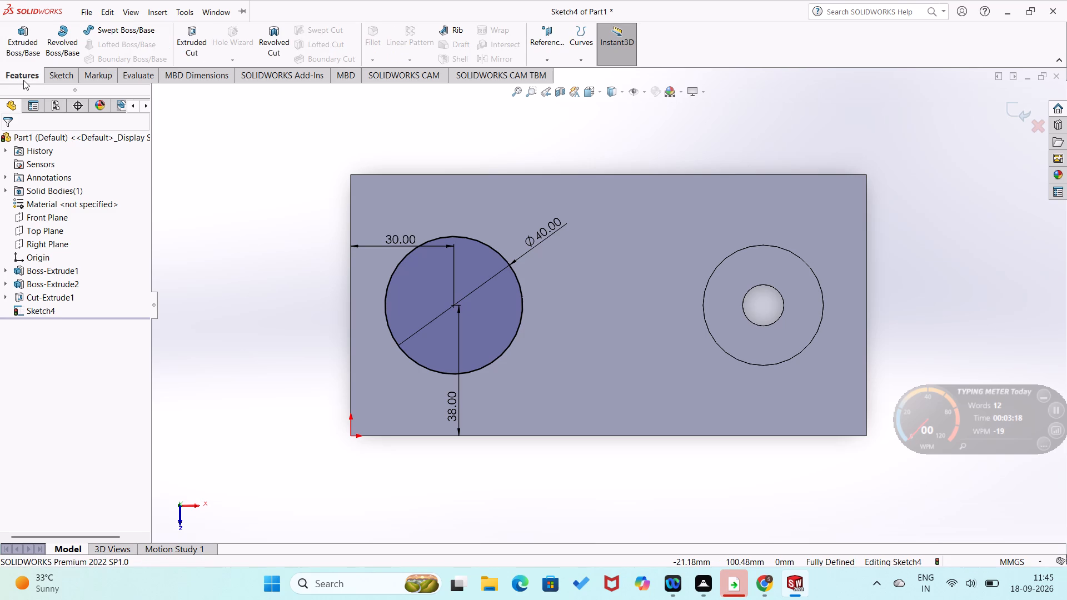
click(37, 14)
click(28, 42)
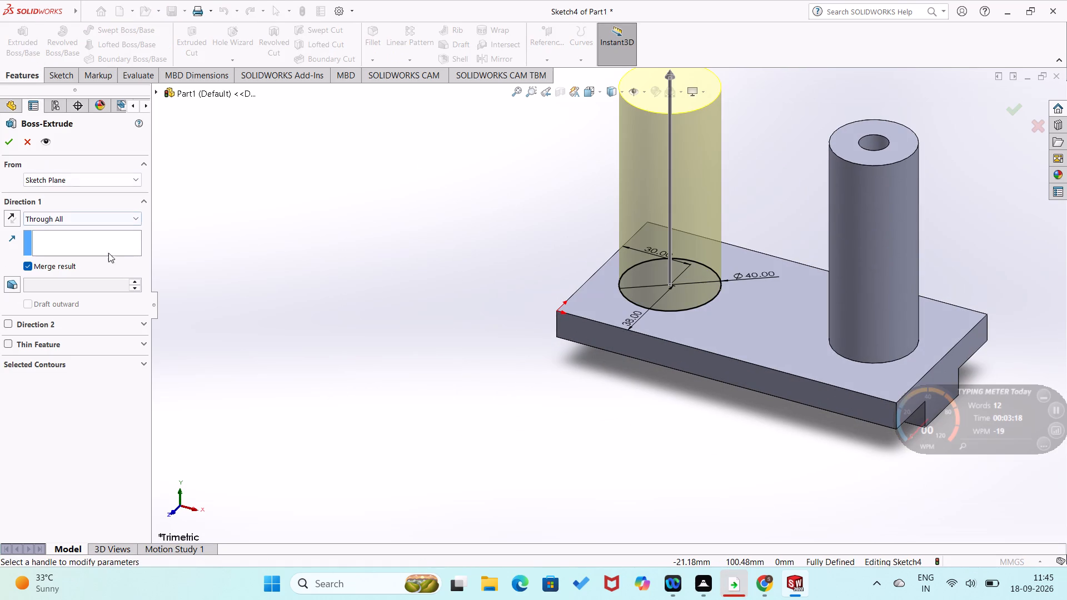
click(136, 219)
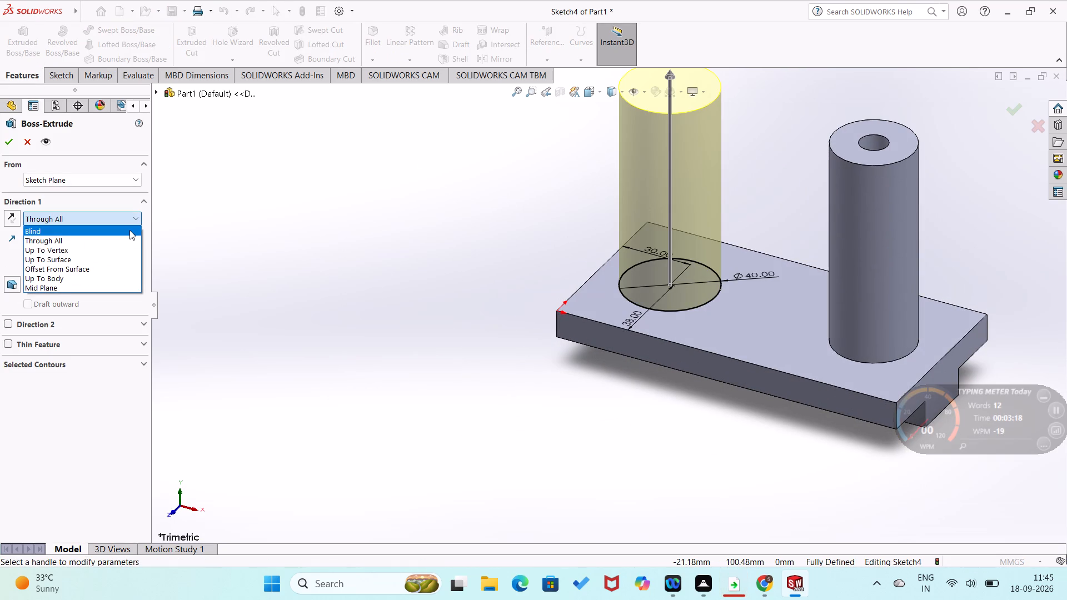
click(129, 230)
triple_click(136, 273)
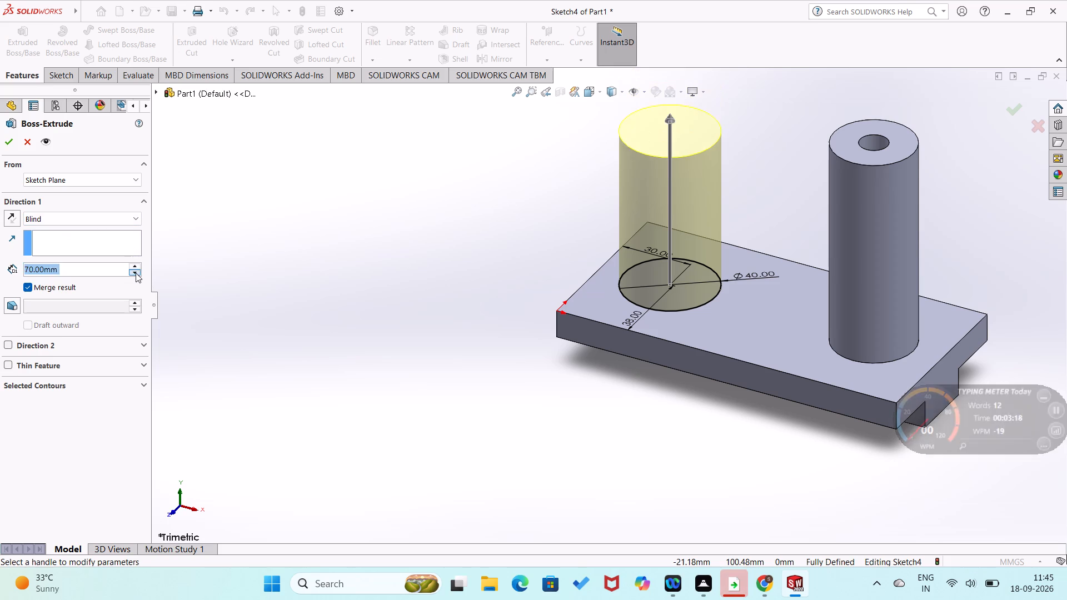
click(136, 273)
click(136, 273)
click(136, 273)
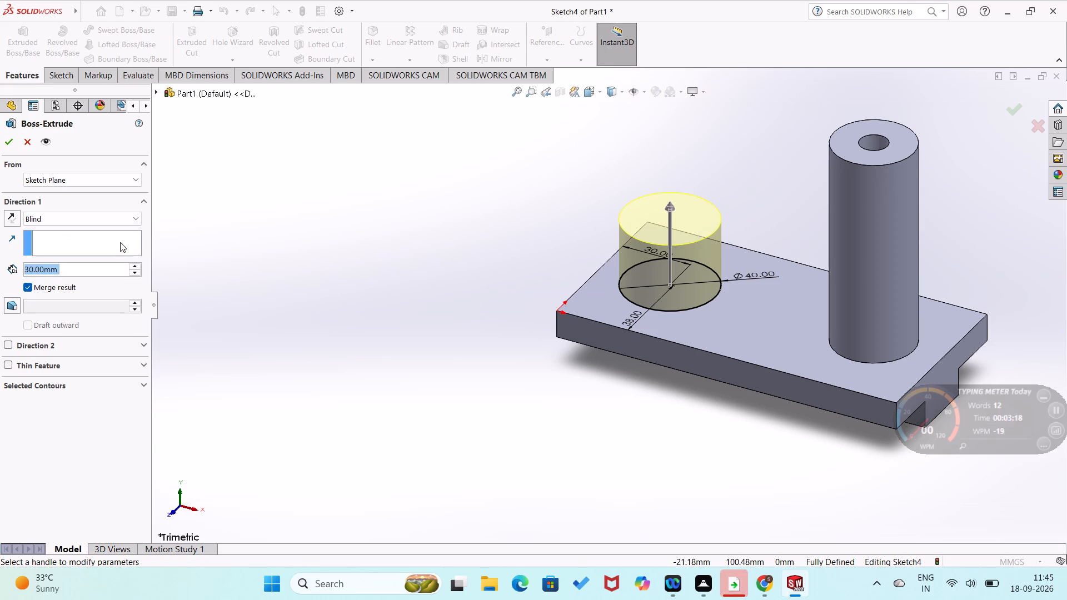
click(5, 144)
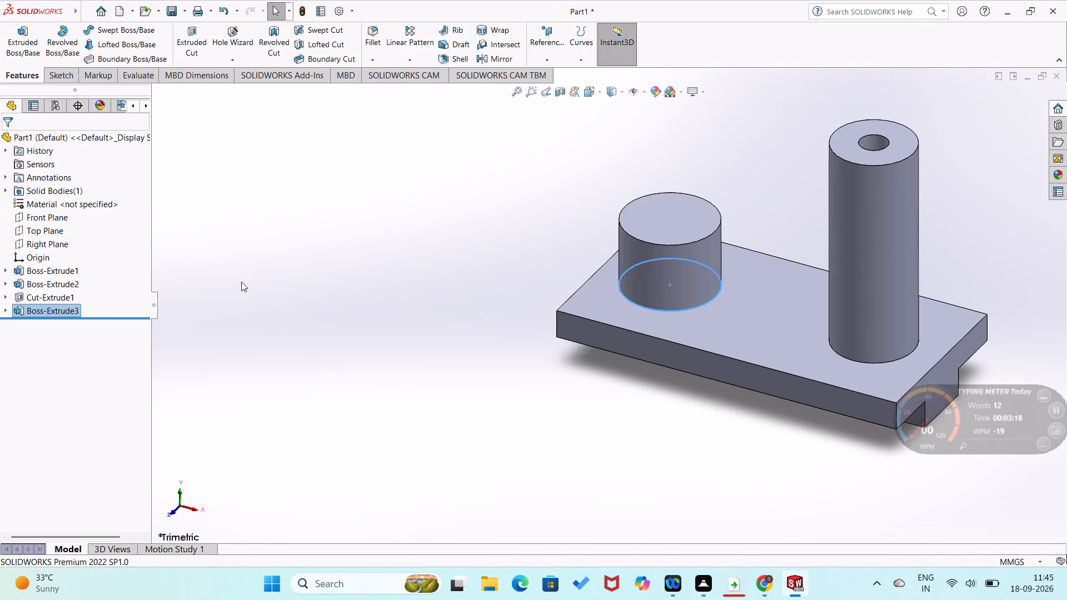
click(309, 316)
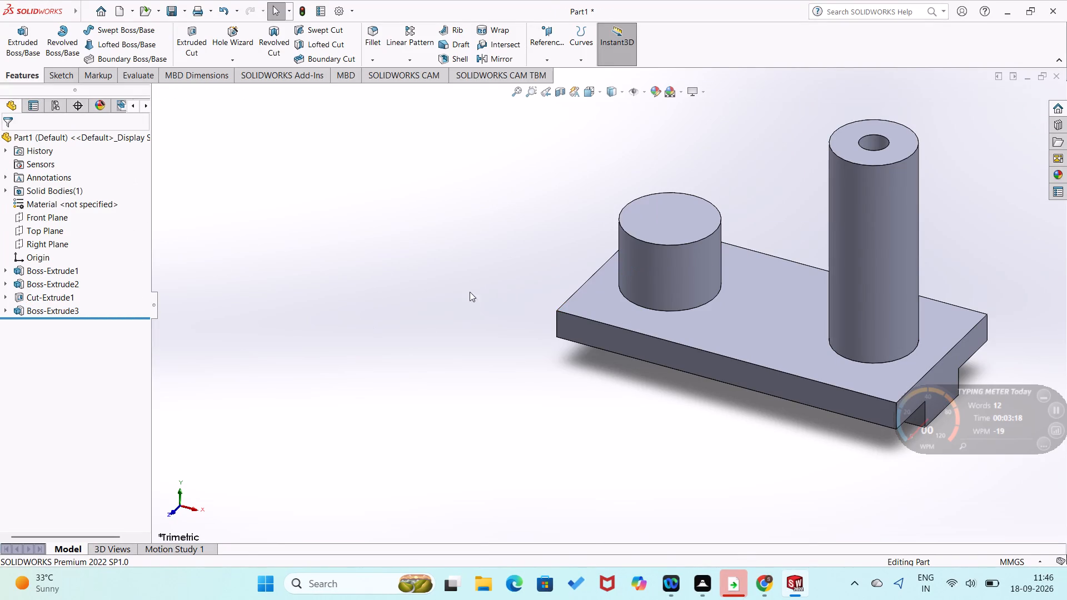
Start a sketch on the short cylinder's top face and draw a concentric circle about 15 mm in diameter.
right_click(639, 217)
click(669, 204)
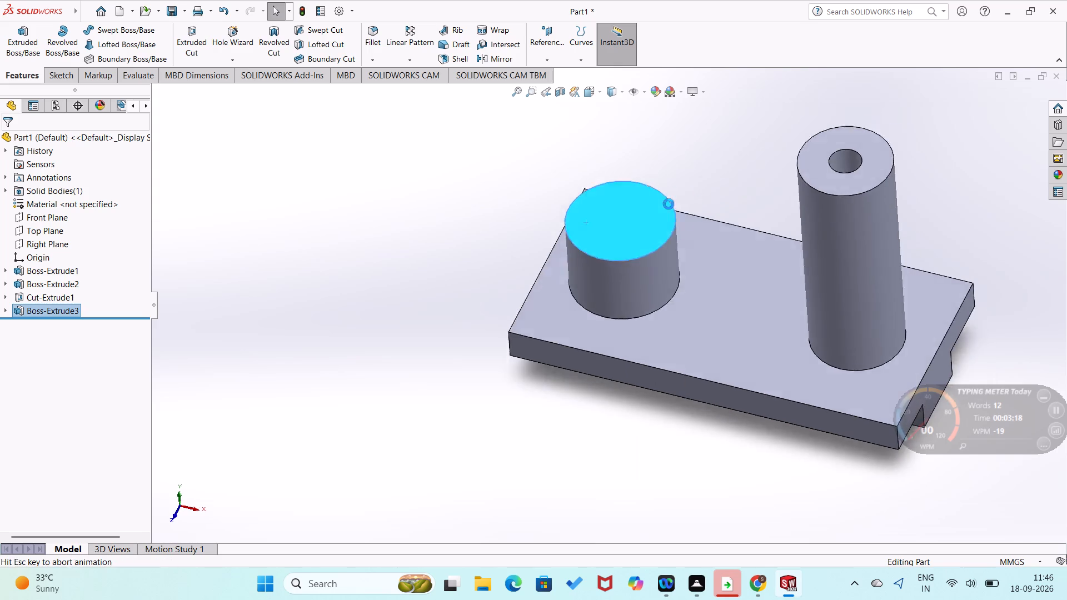
click(292, 294)
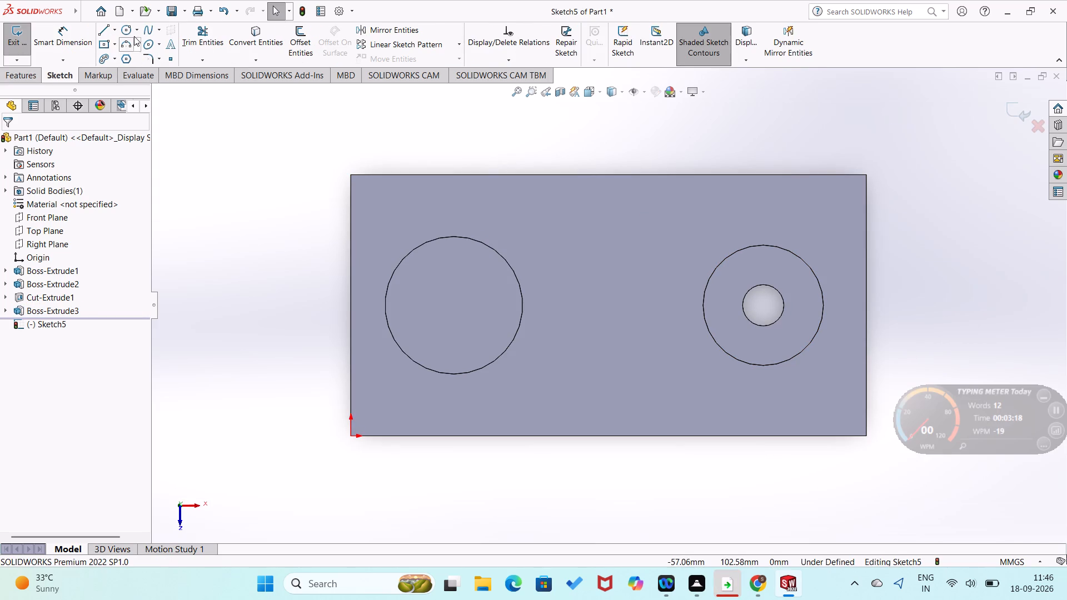
click(129, 32)
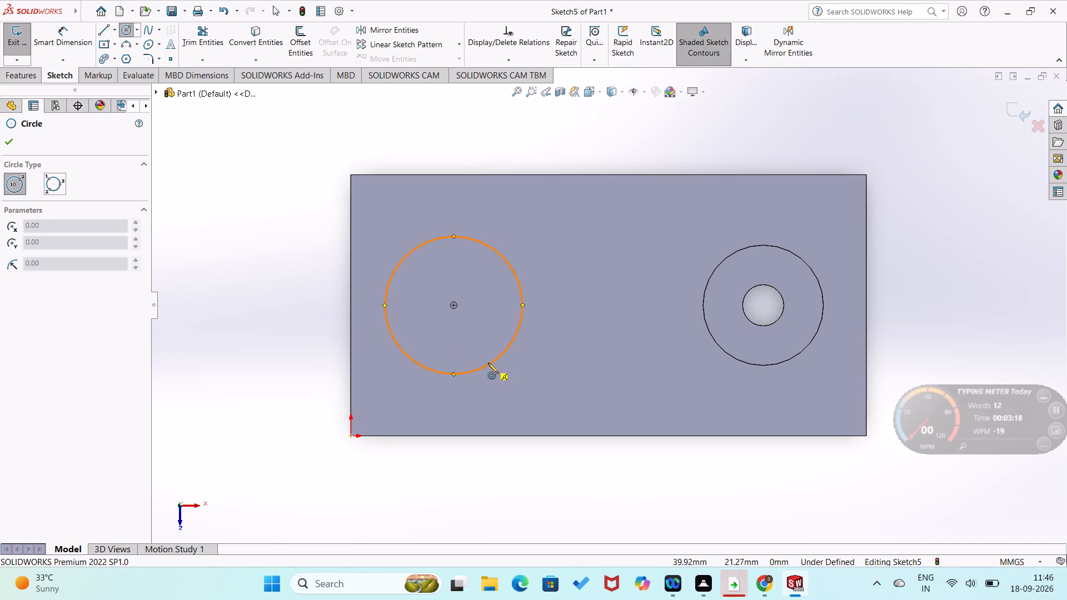
click(454, 305)
click(465, 329)
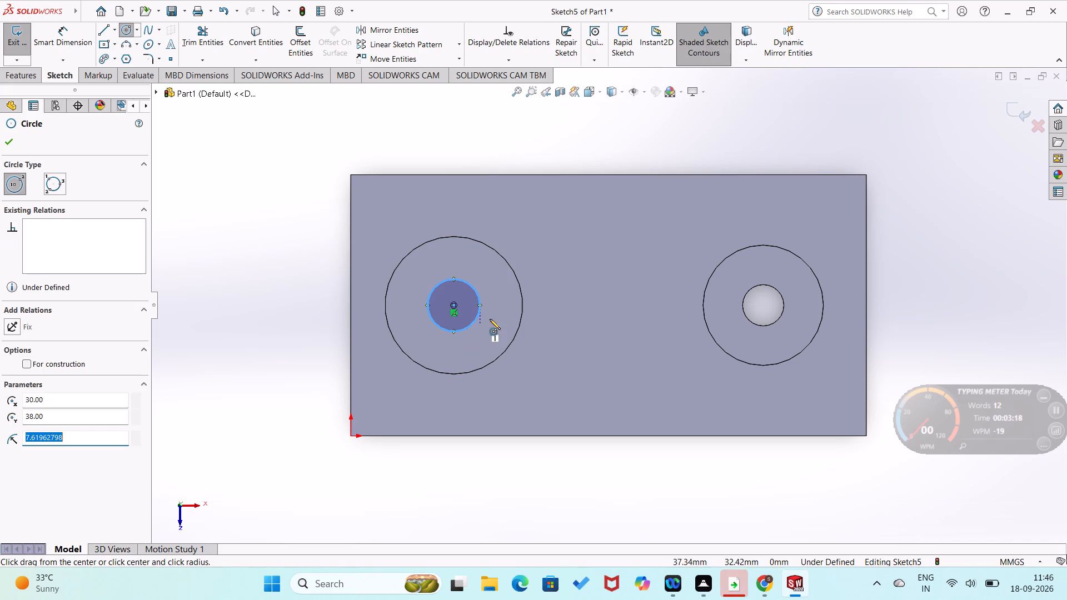
Dimension the new concentric circle's diameter and set it to 14 mm.
right_drag(490, 317, 507, 213)
click(476, 290)
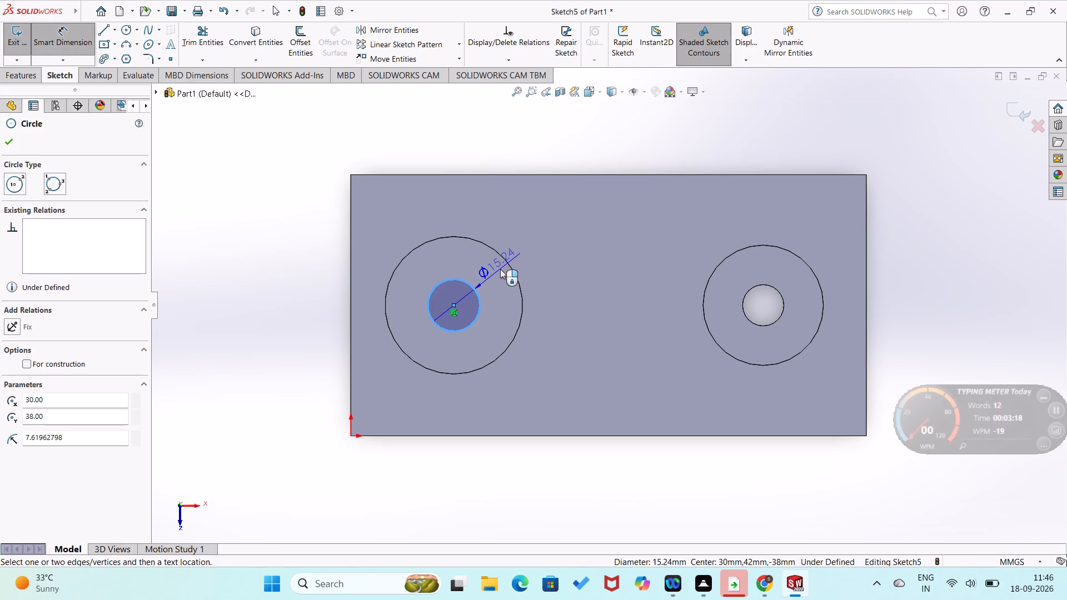
click(500, 269)
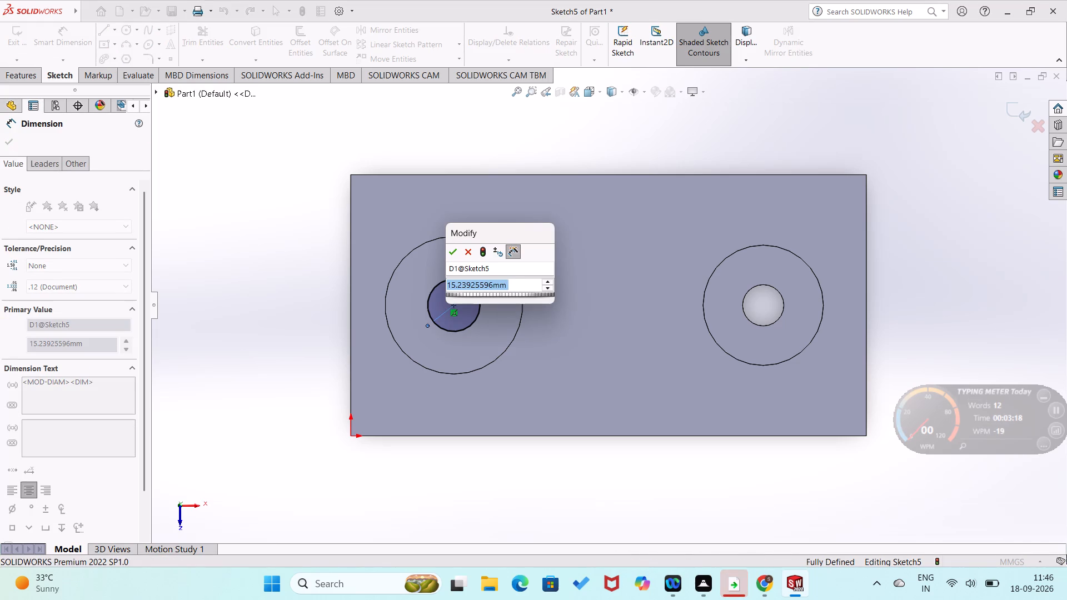
text(14)
key(Return)
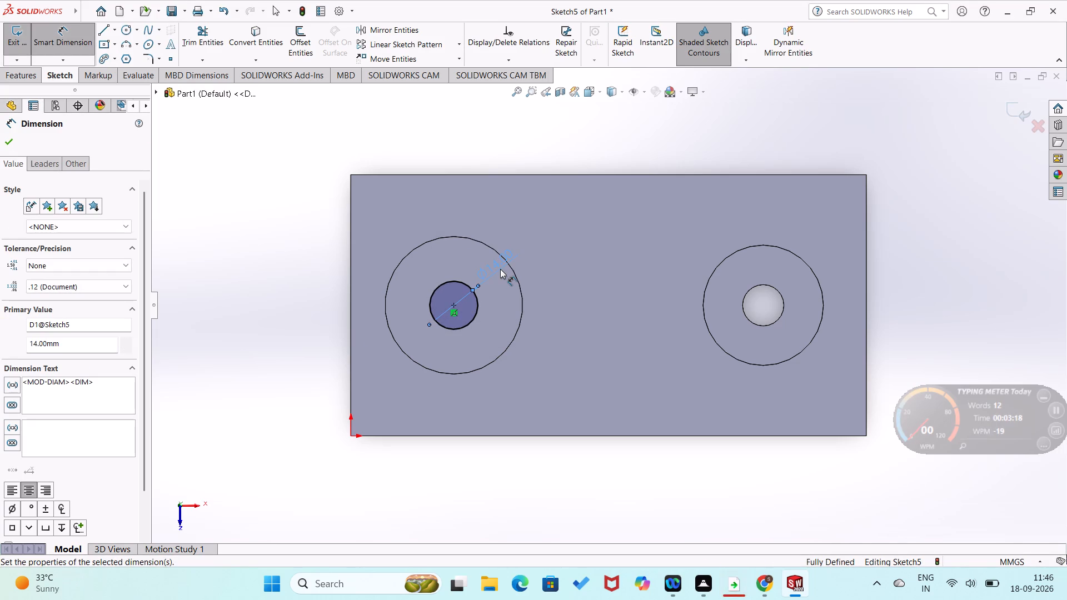
click(321, 344)
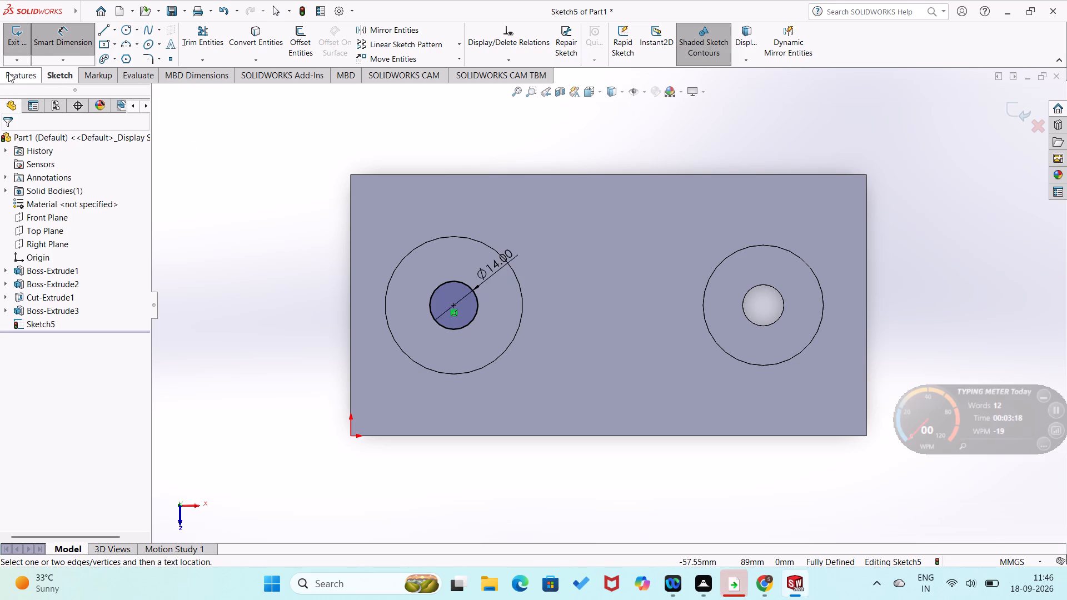
Cut the 14 mm circle down through the short cylinder and base with an Extruded Cut set to Through All.
click(8, 73)
click(184, 41)
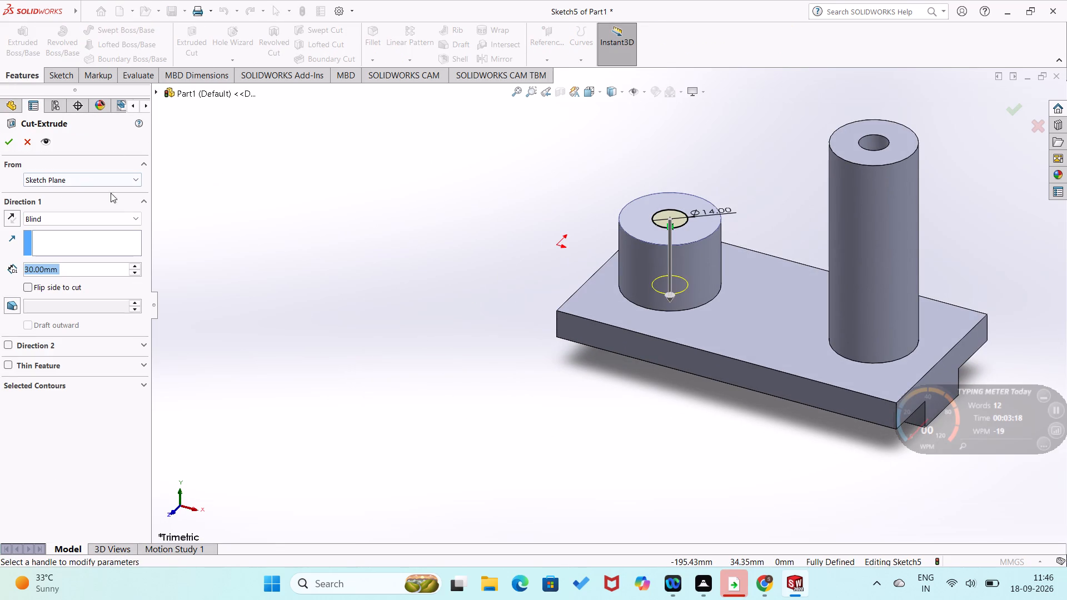
click(136, 223)
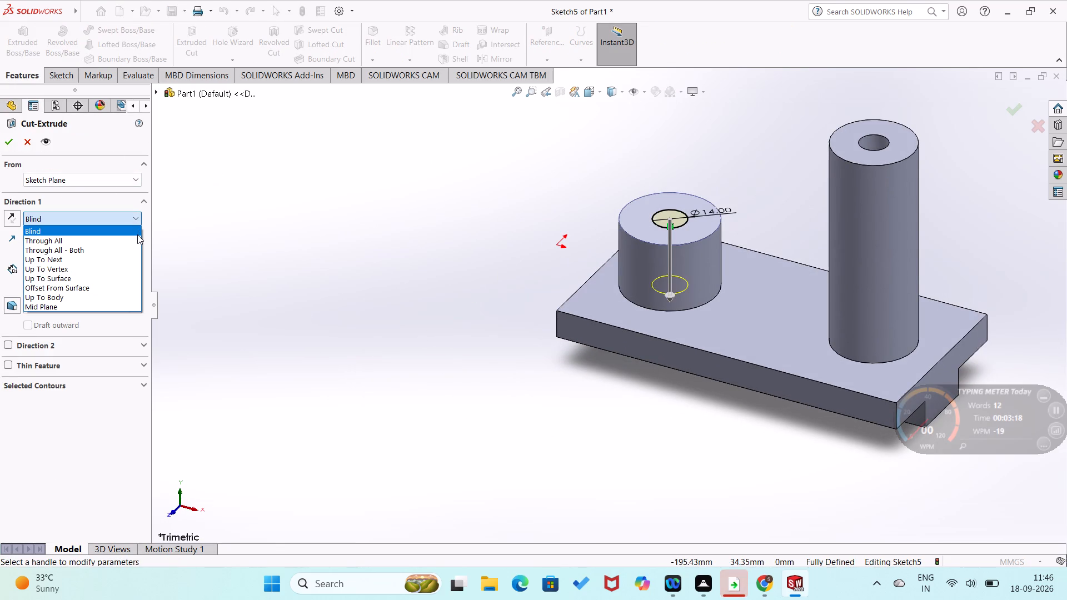
click(138, 236)
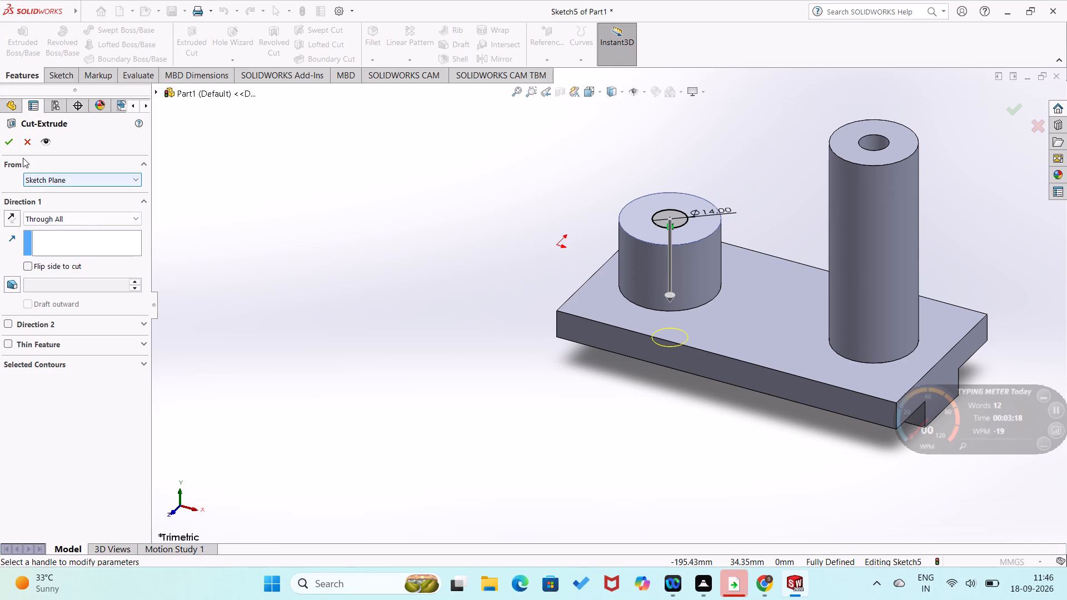
click(13, 142)
click(236, 237)
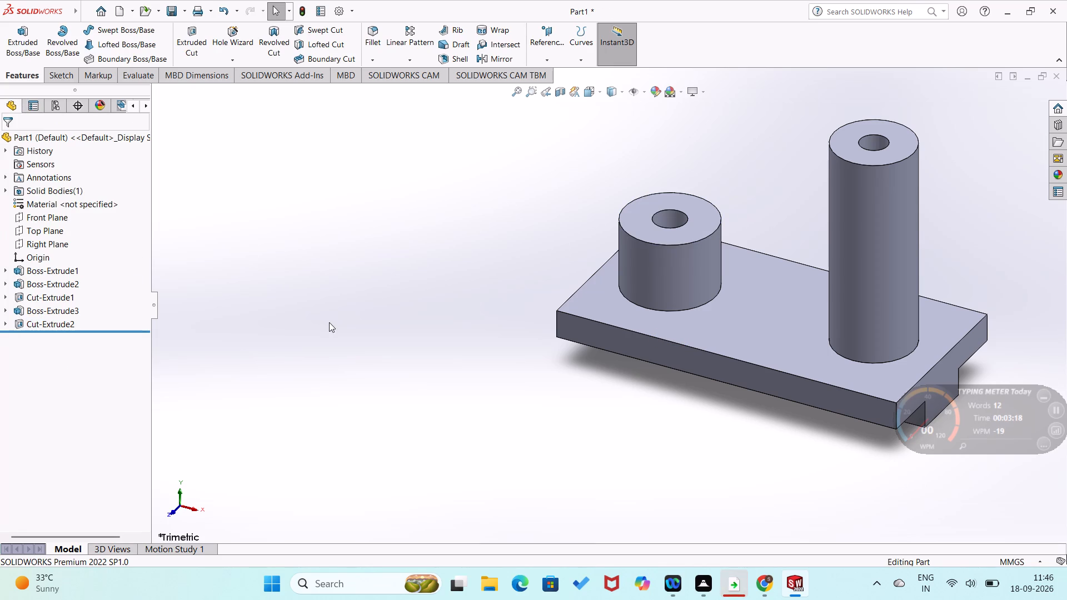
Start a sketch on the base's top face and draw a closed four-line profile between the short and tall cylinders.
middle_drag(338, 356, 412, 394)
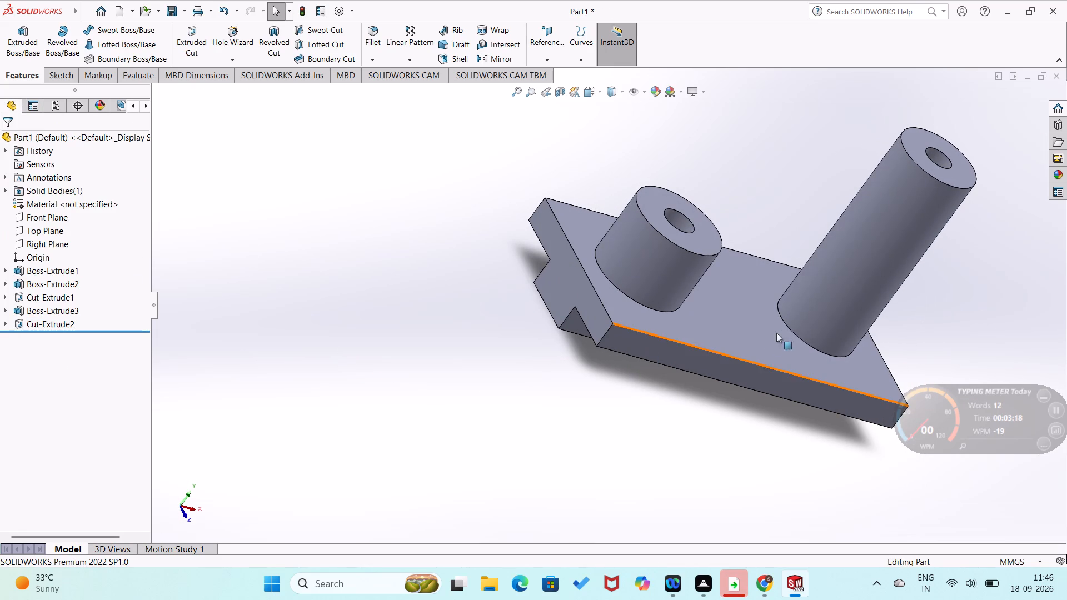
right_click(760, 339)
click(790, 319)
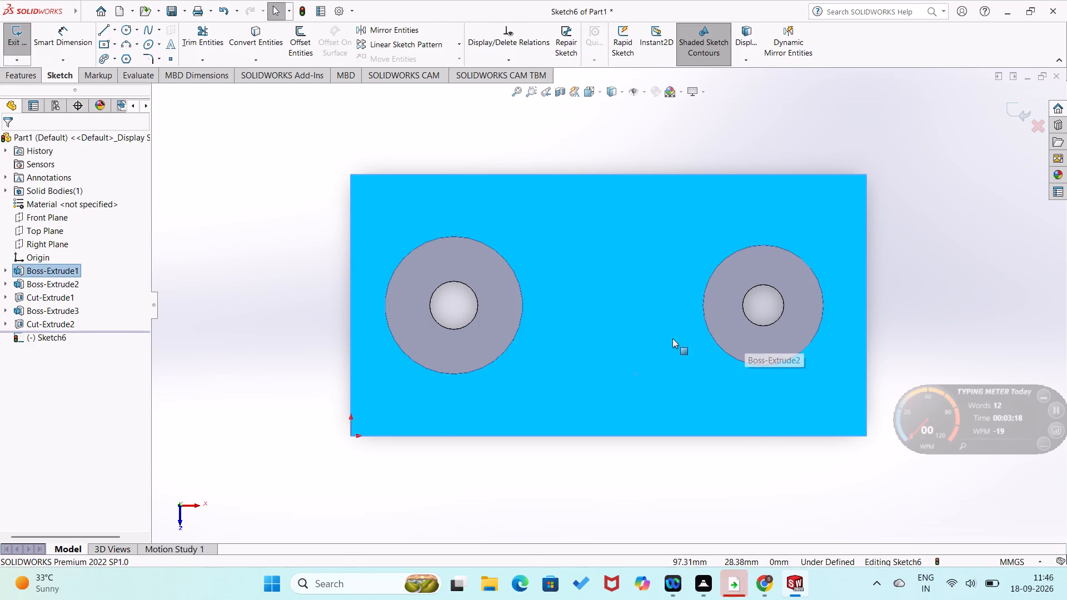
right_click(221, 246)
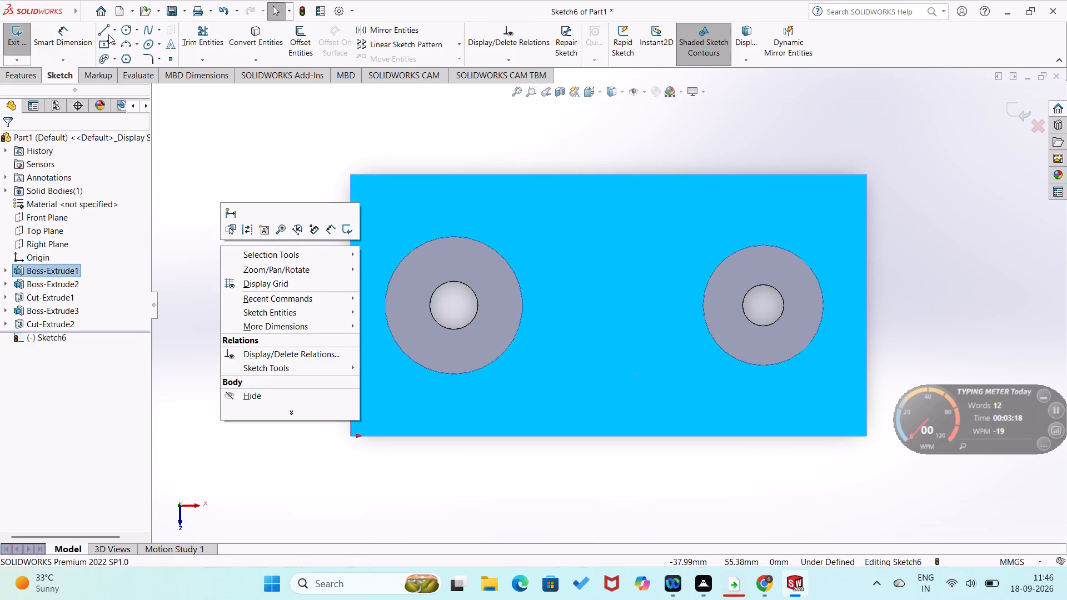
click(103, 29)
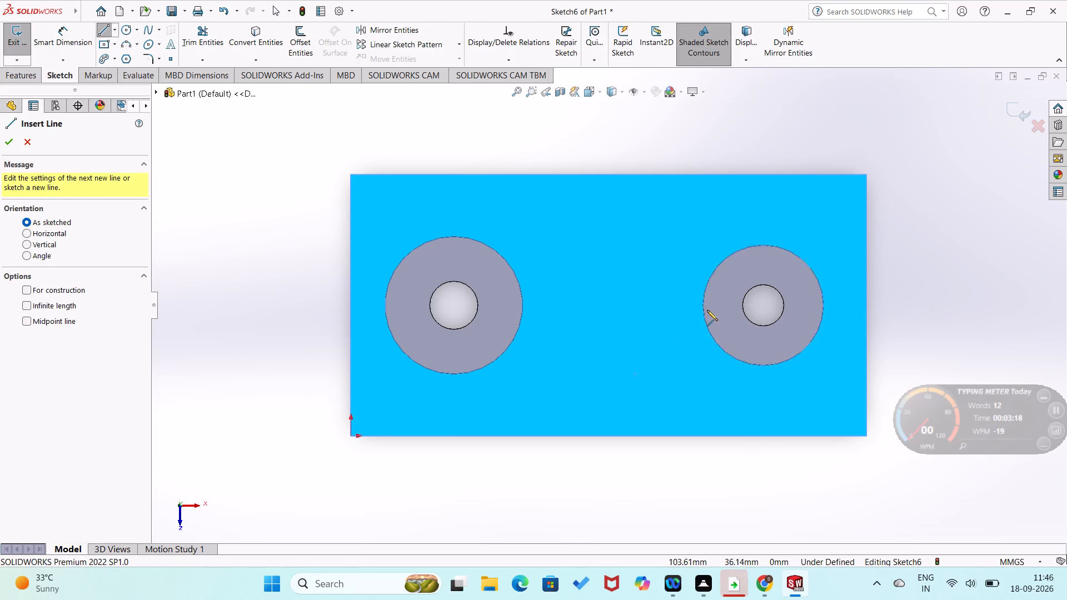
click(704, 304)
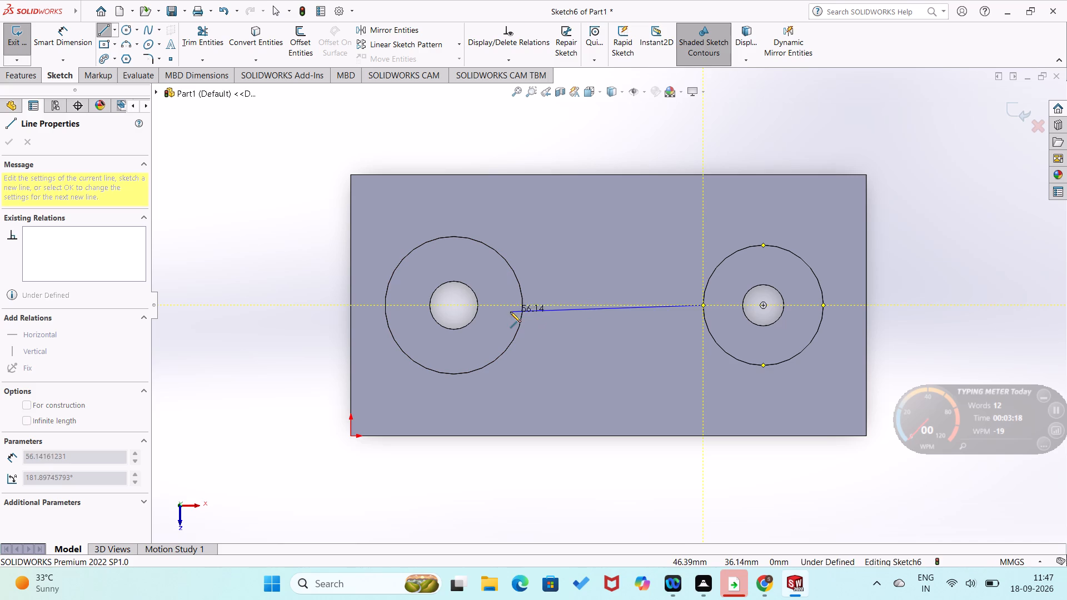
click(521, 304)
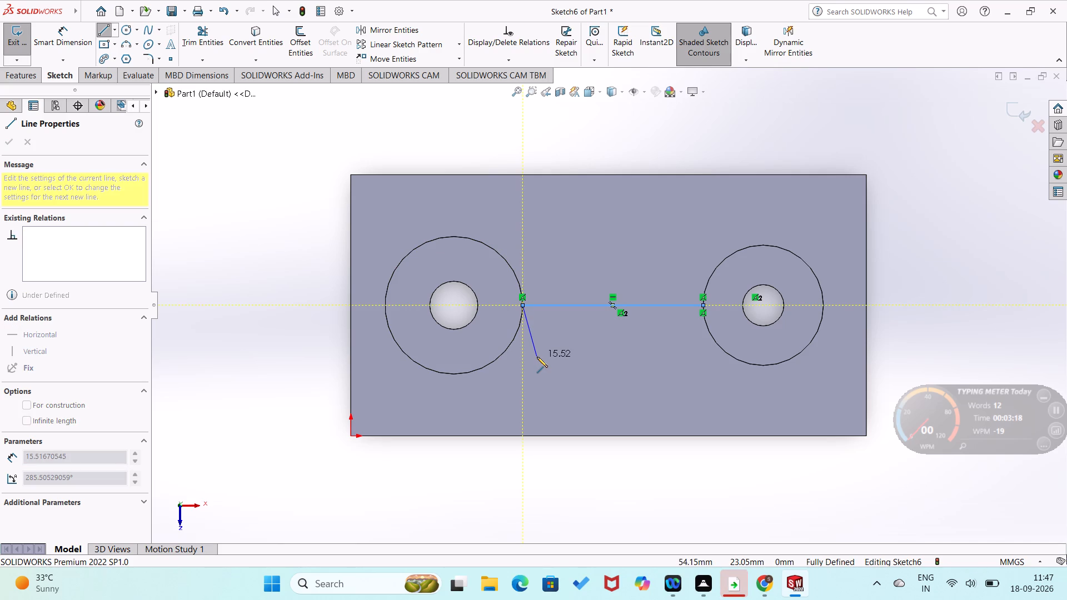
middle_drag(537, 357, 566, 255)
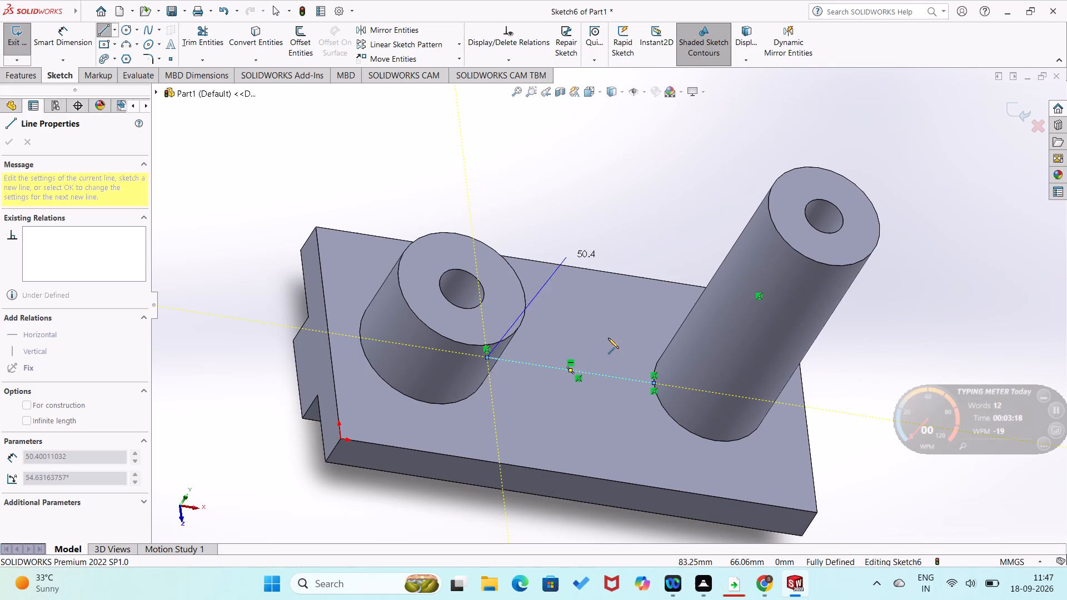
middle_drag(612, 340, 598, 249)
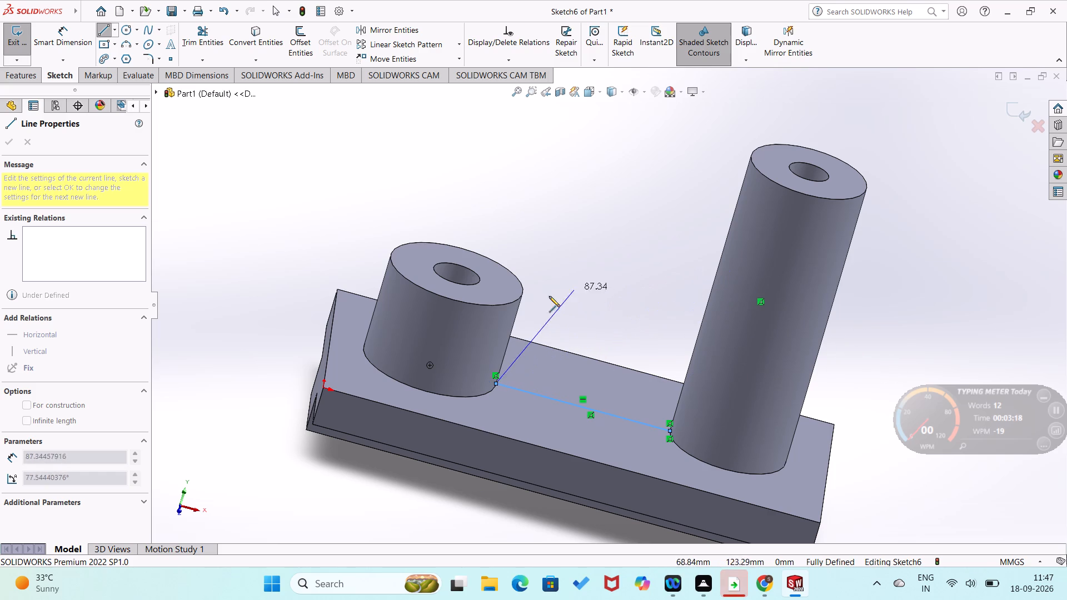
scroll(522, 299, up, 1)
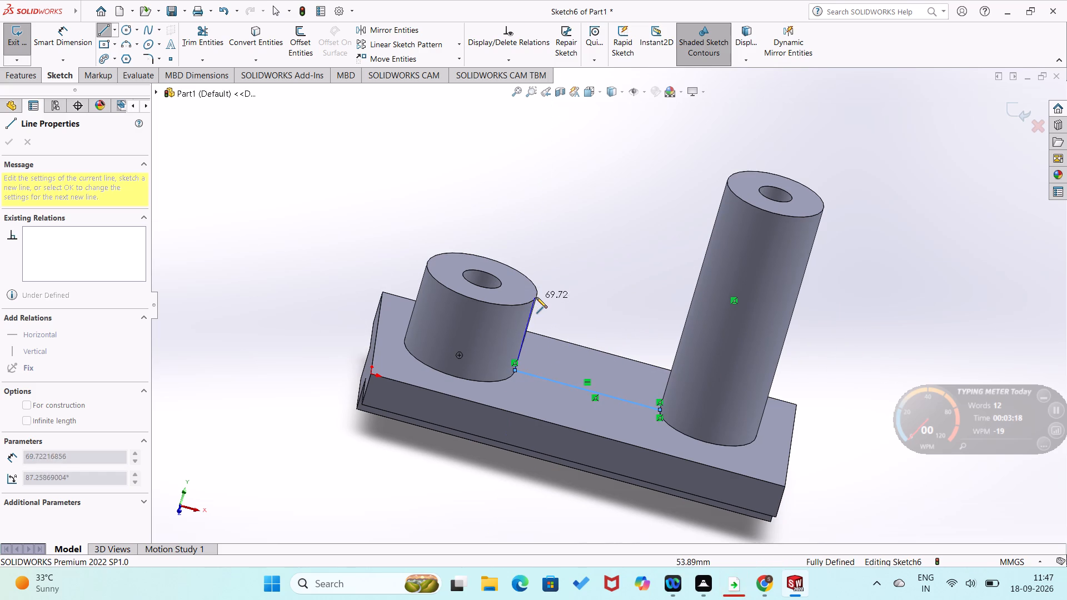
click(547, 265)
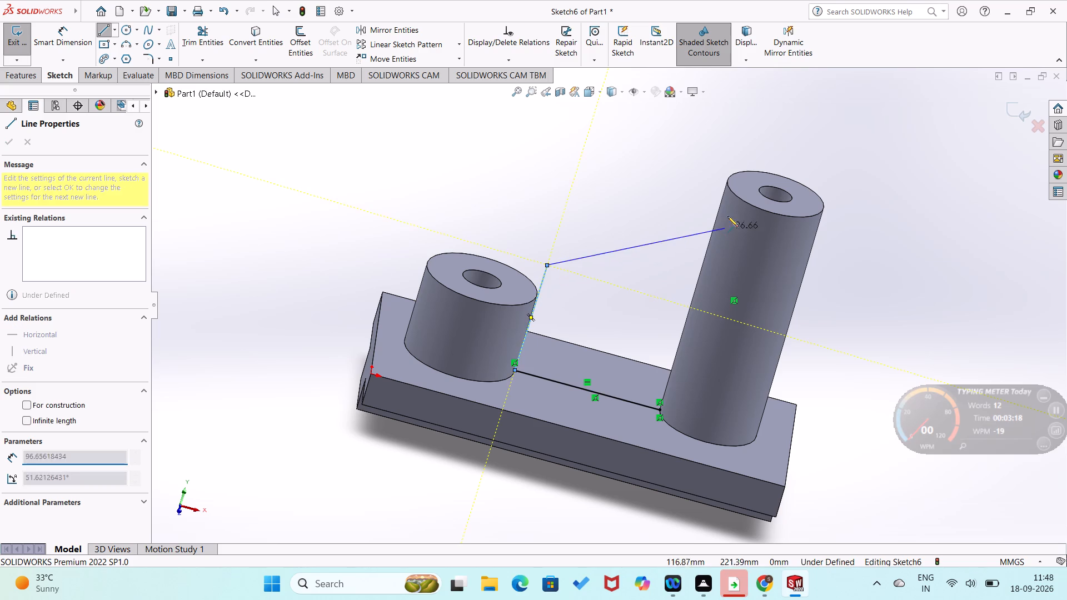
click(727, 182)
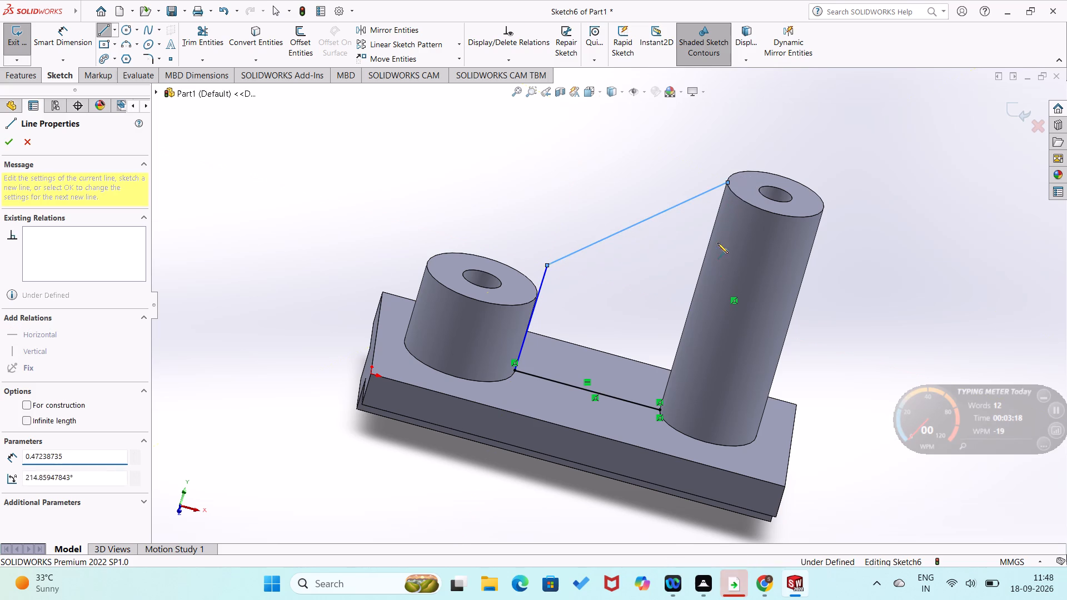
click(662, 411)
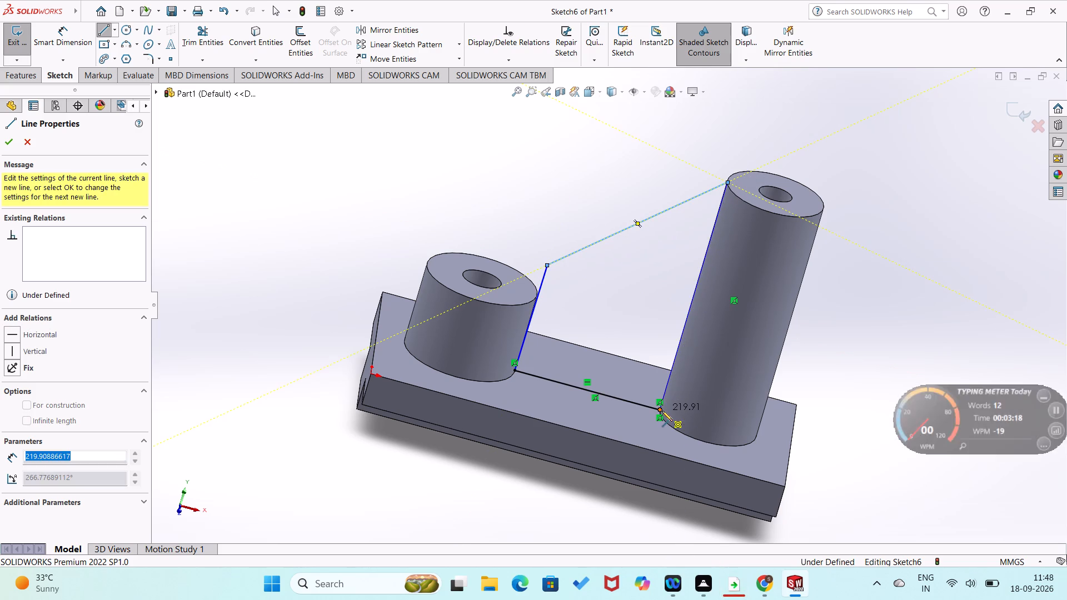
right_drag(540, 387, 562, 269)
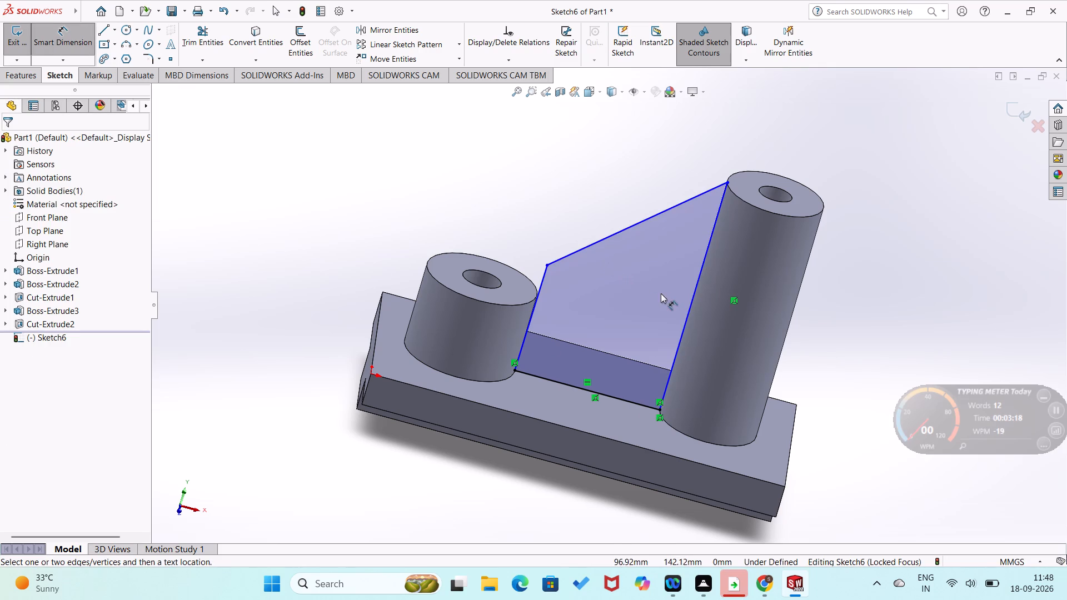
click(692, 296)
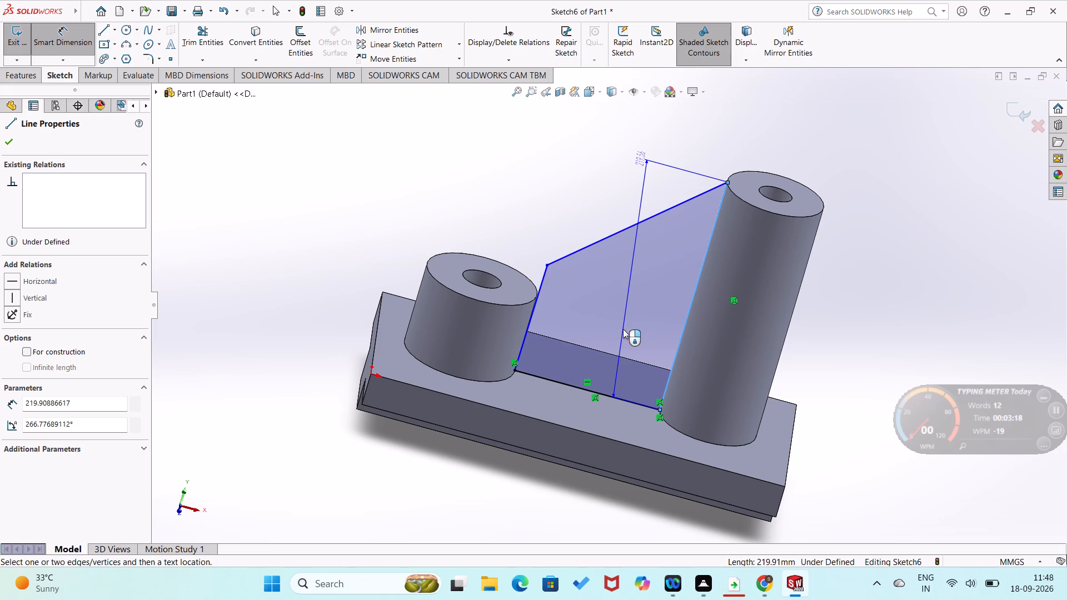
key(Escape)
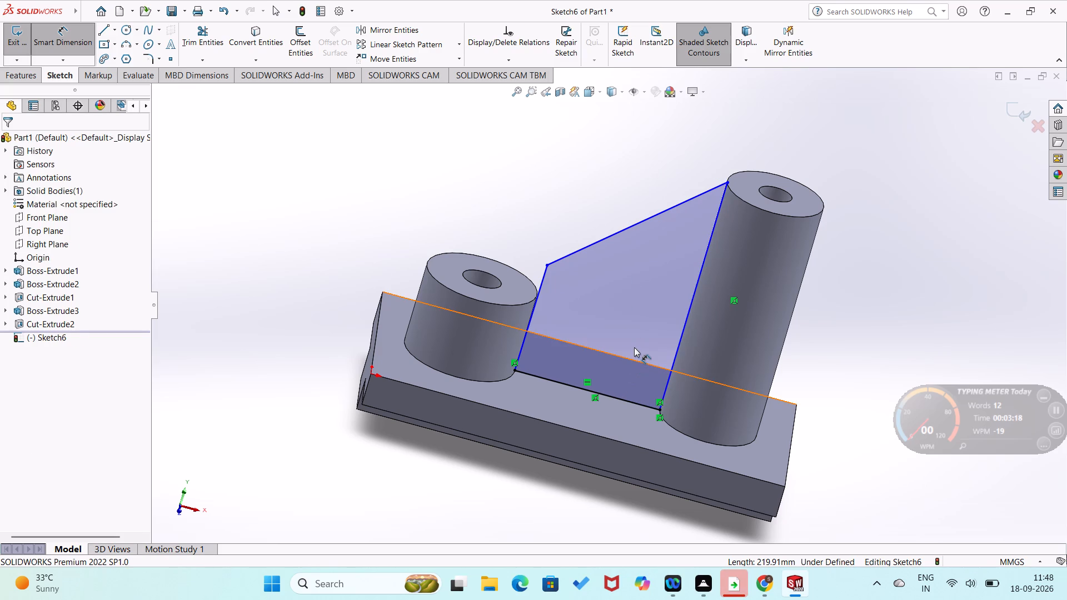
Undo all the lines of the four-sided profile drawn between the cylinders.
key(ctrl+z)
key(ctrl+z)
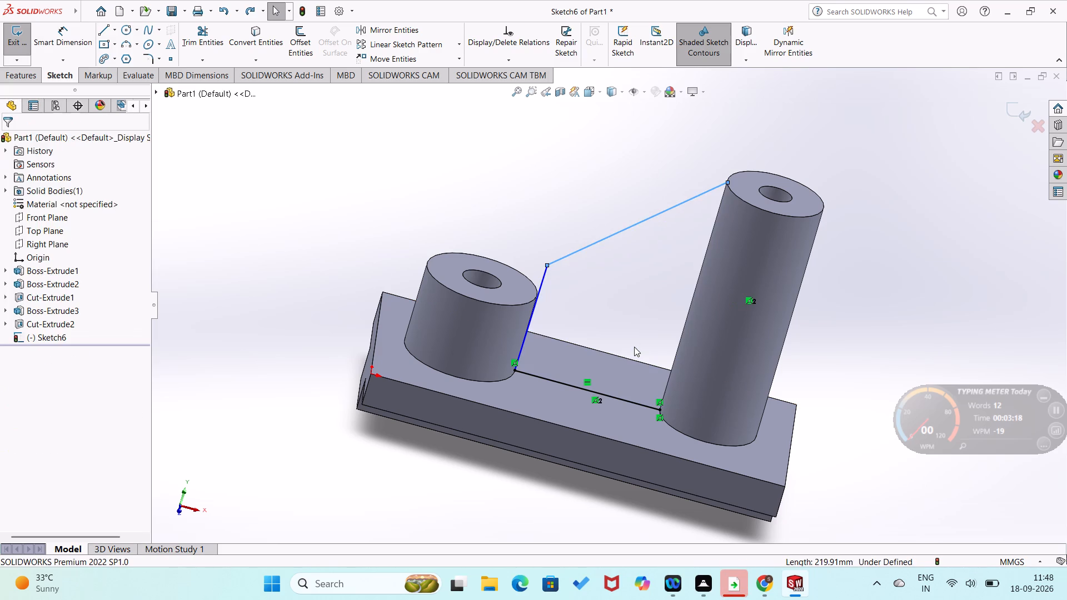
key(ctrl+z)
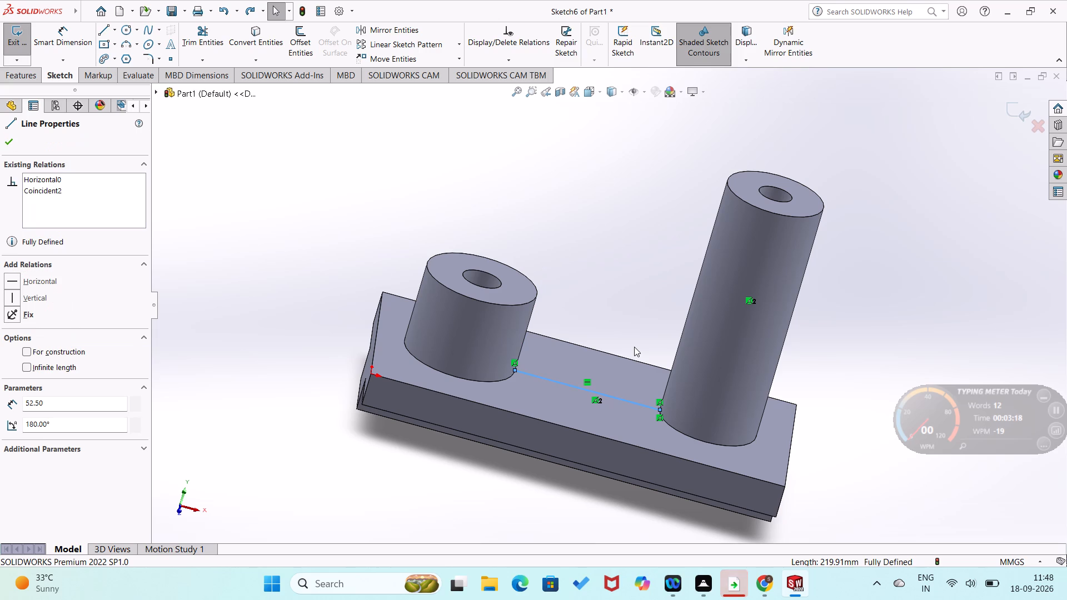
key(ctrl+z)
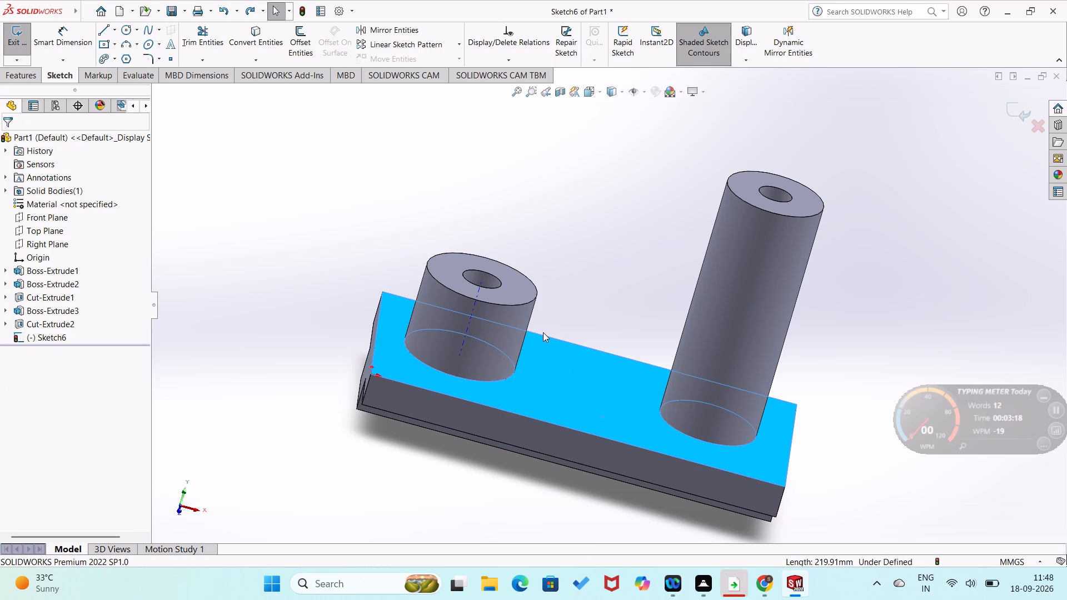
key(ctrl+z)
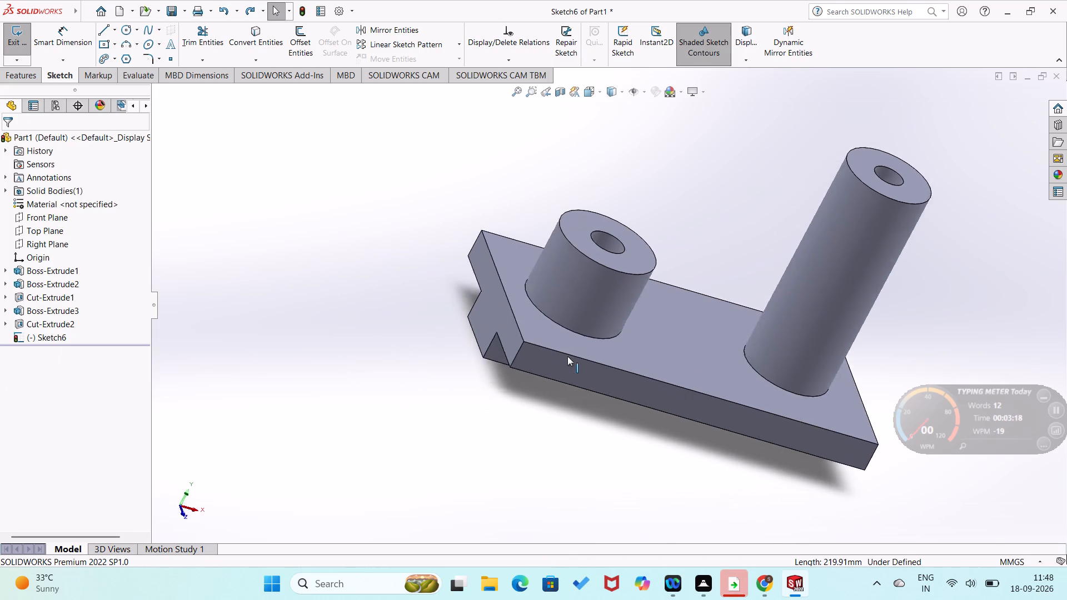
Sketch a closed profile on the base's top face: 52.5 mm line between cylinders, vertical sides about 21 mm and 50 mm, sloped top.
right_click(752, 303)
click(782, 288)
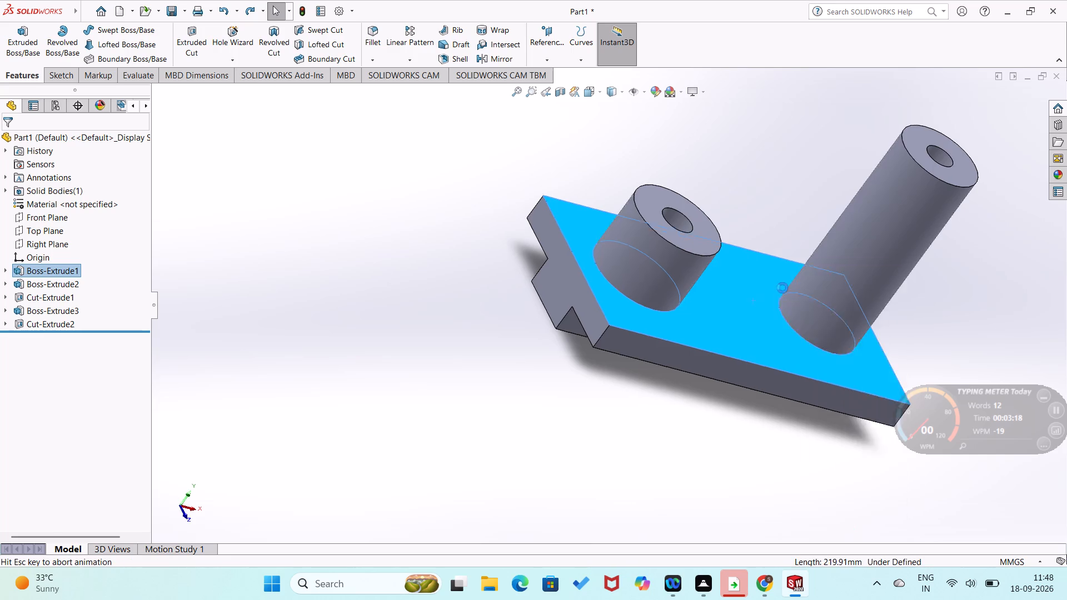
click(286, 284)
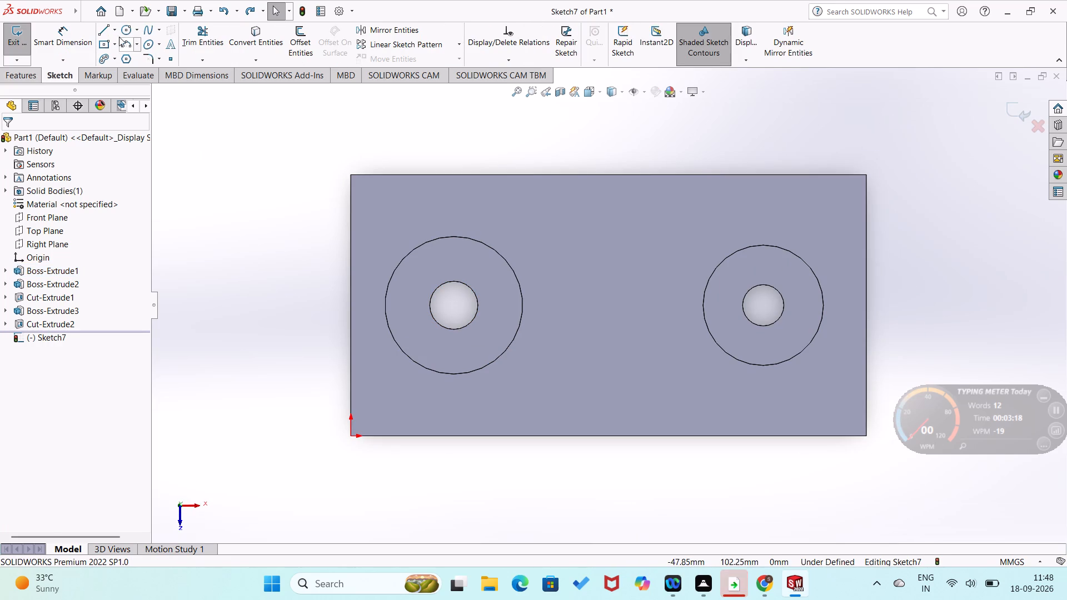
click(101, 28)
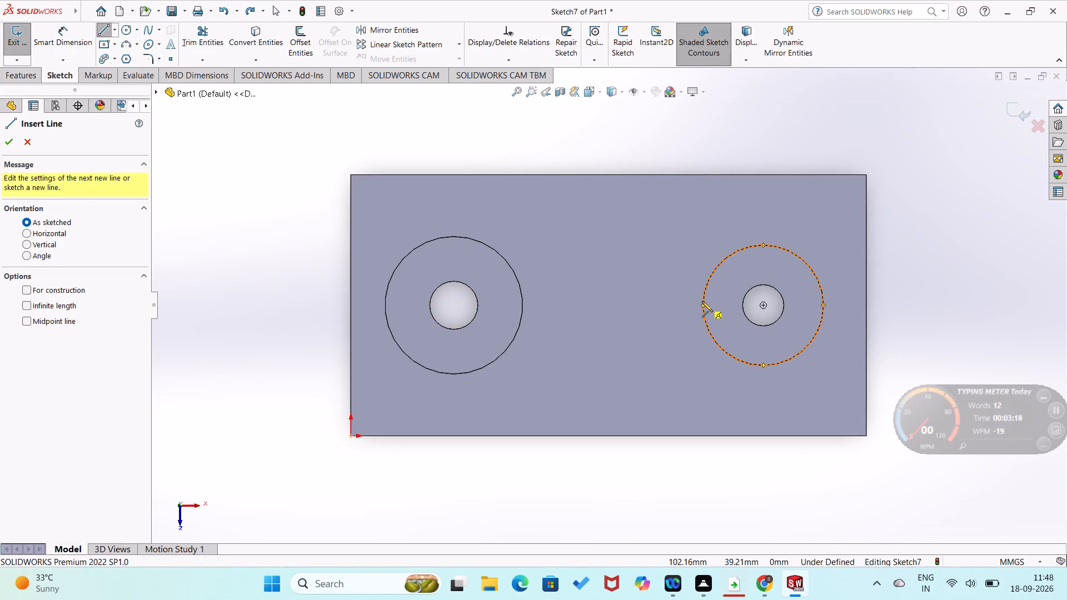
click(702, 304)
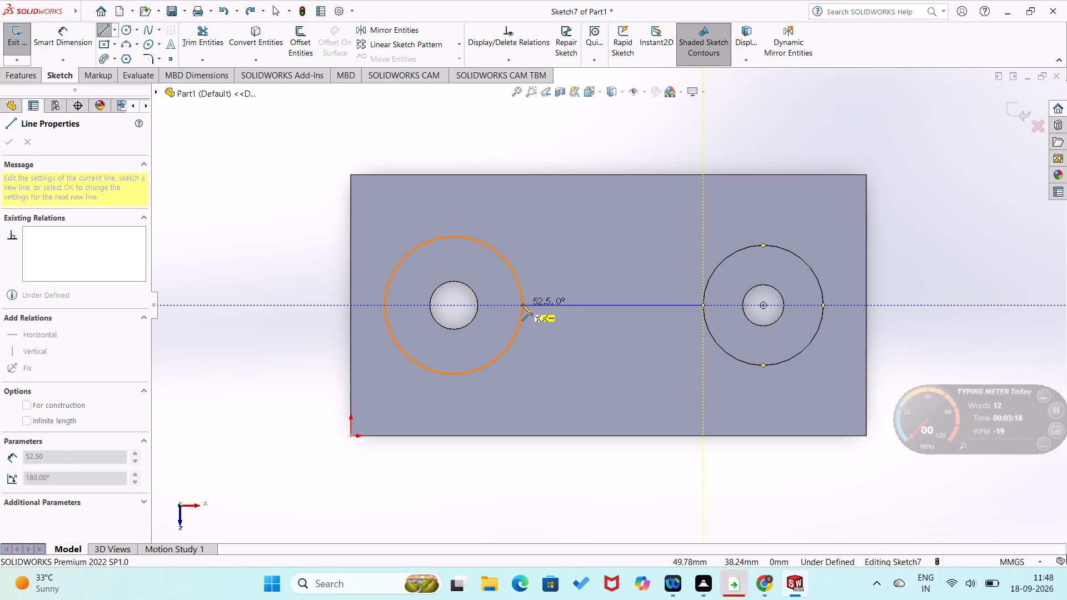
click(522, 304)
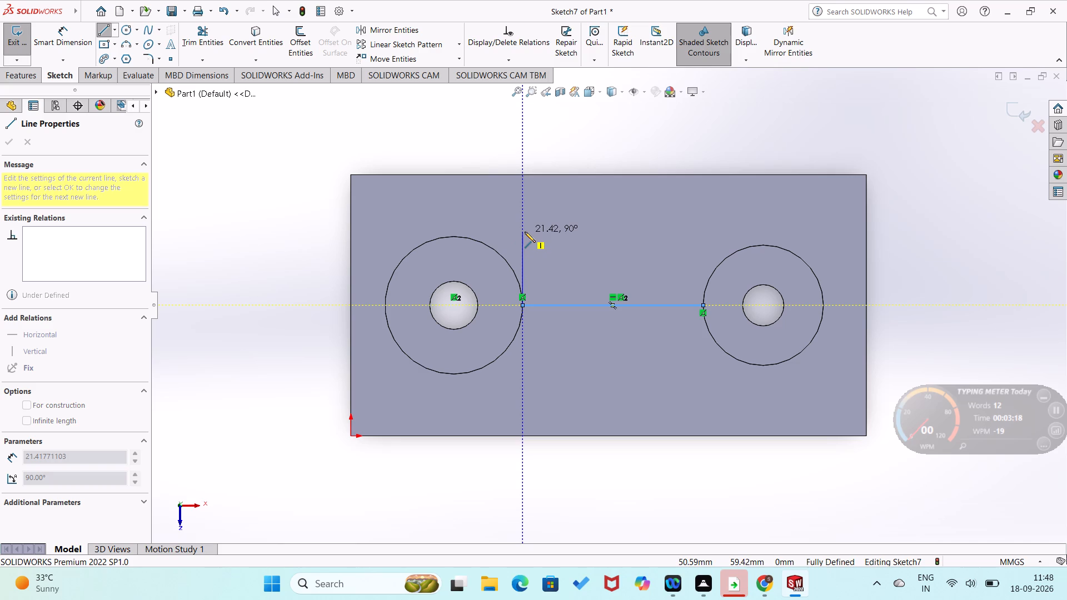
click(525, 232)
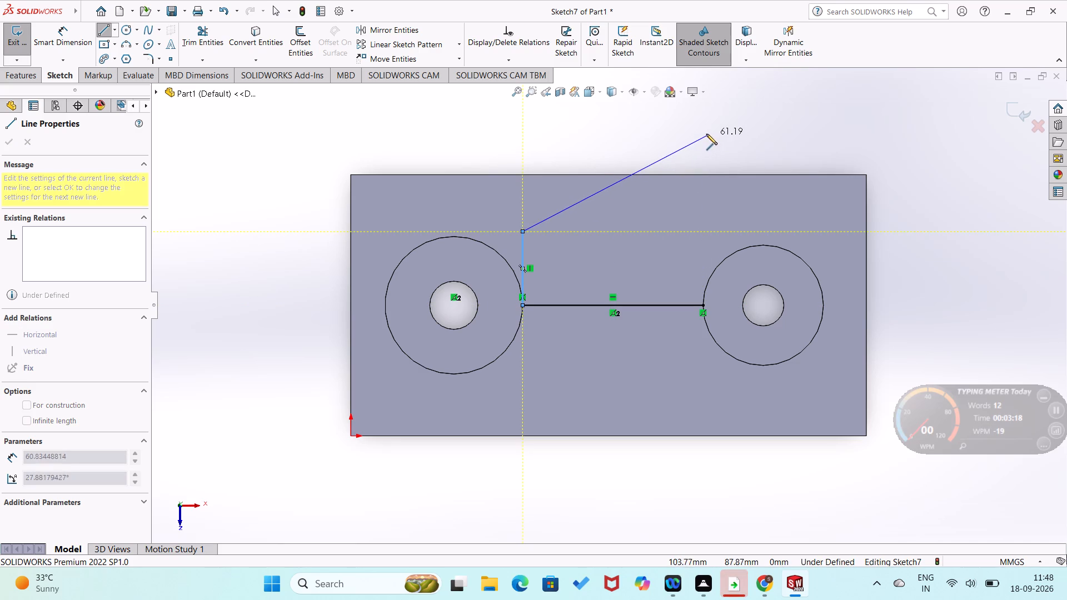
click(705, 133)
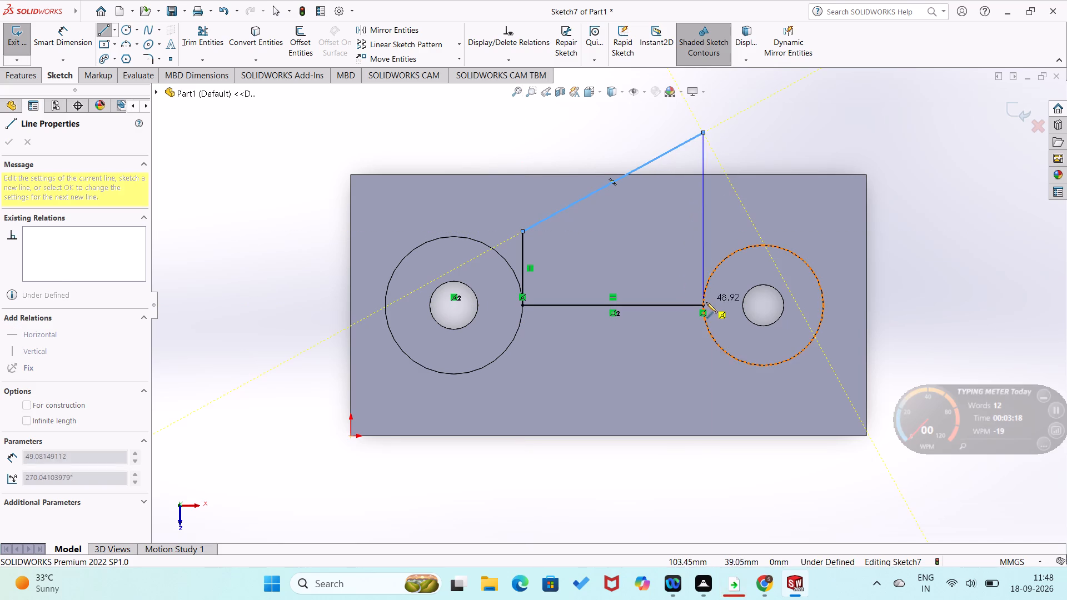
click(704, 304)
Dimension the profile's vertical side beside the tall cylinder and set it to 90 mm.
right_drag(625, 270, 627, 187)
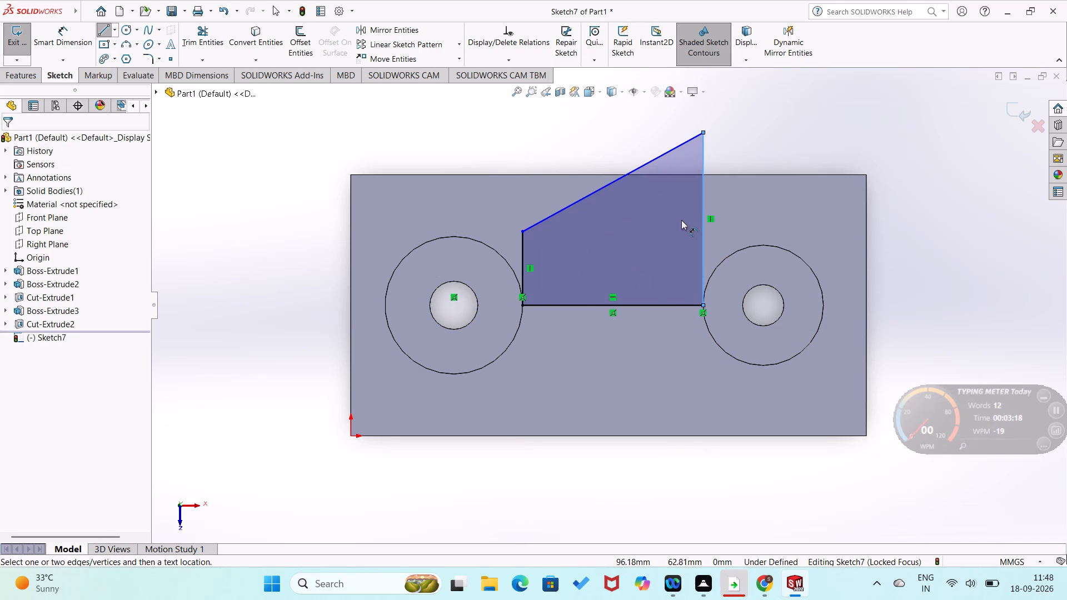
click(700, 224)
click(722, 229)
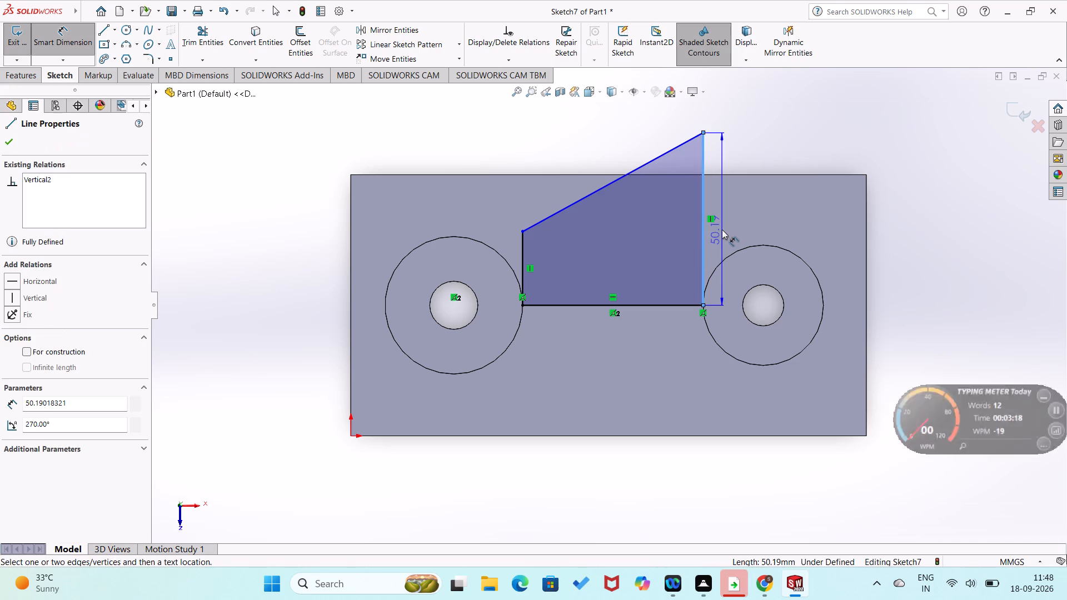
text(90)
key(Return)
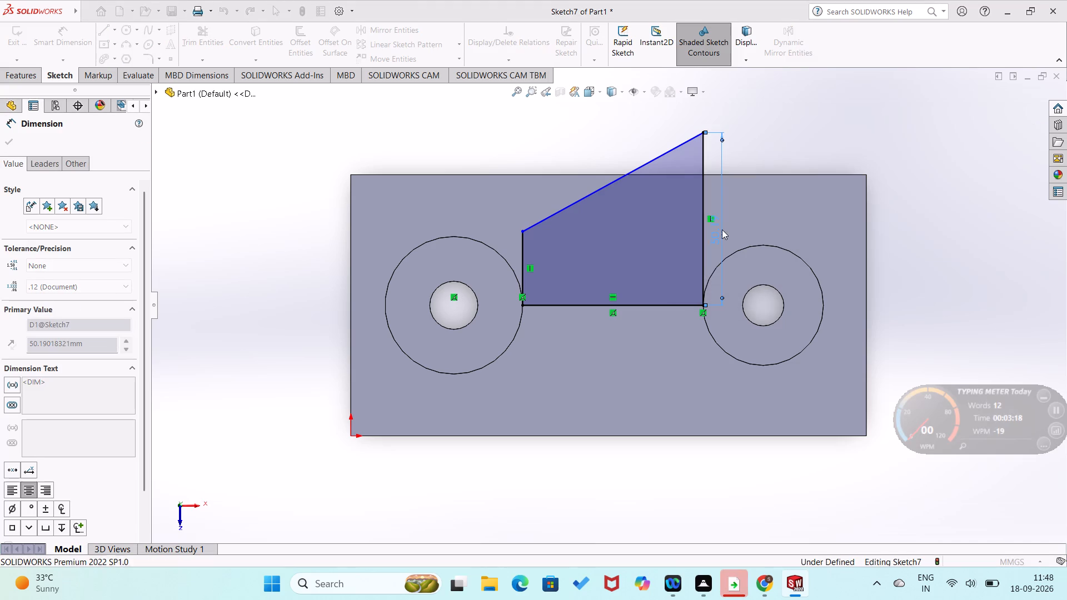
Dimension the profile's vertical side beside the short cylinder and set it to 30 mm.
scroll(722, 229, up, 3)
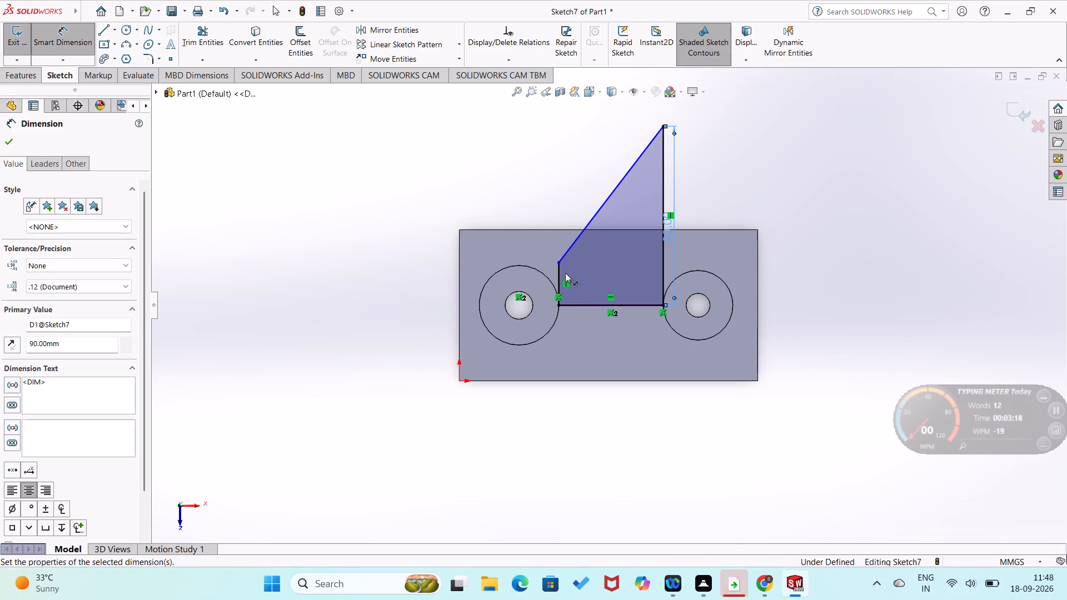
click(559, 277)
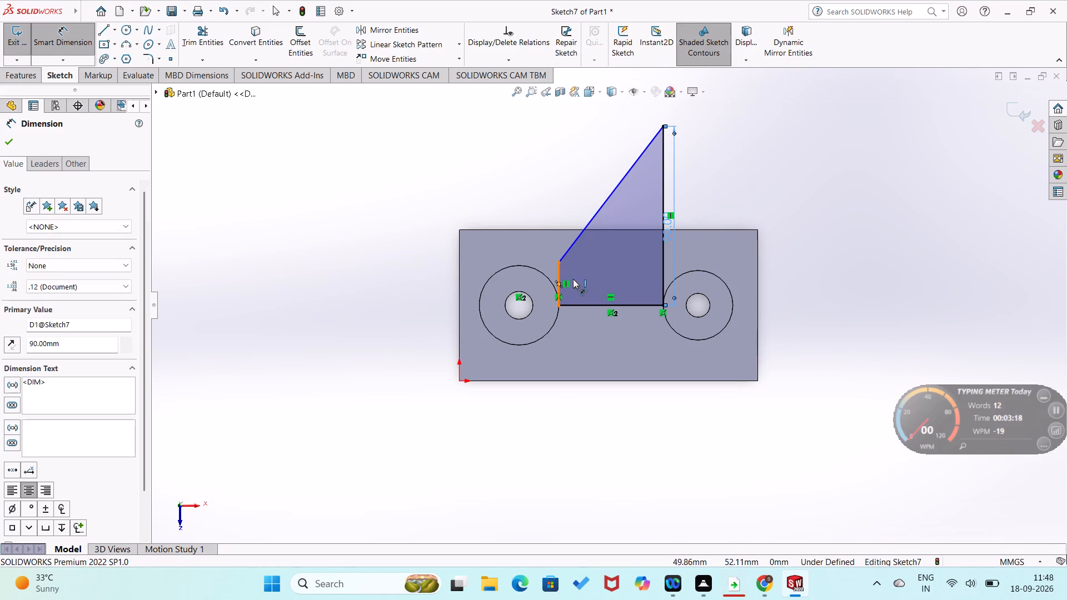
click(586, 279)
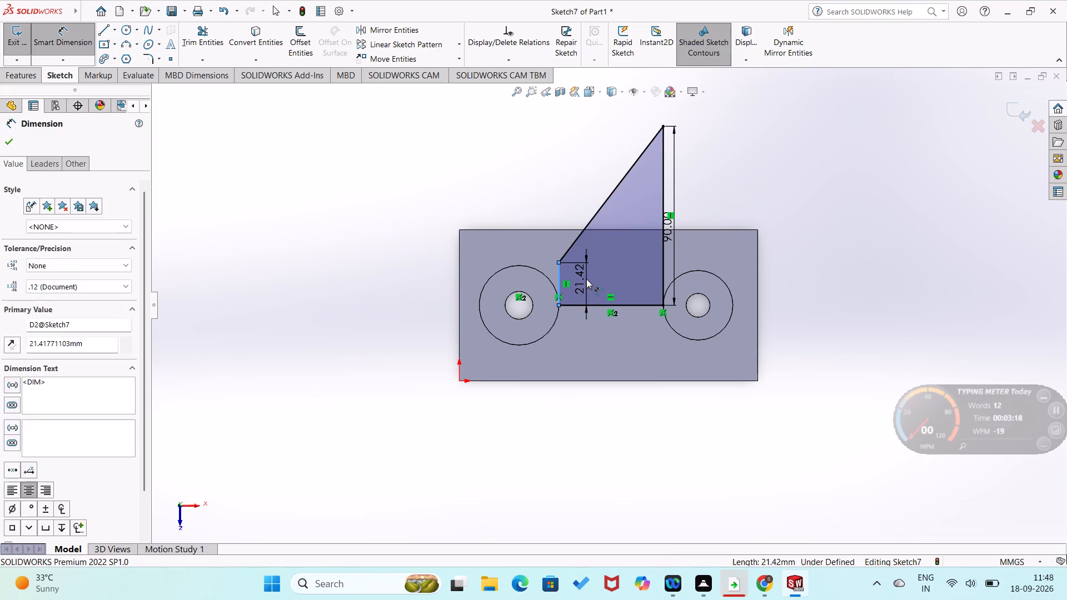
text(30)
key(Return)
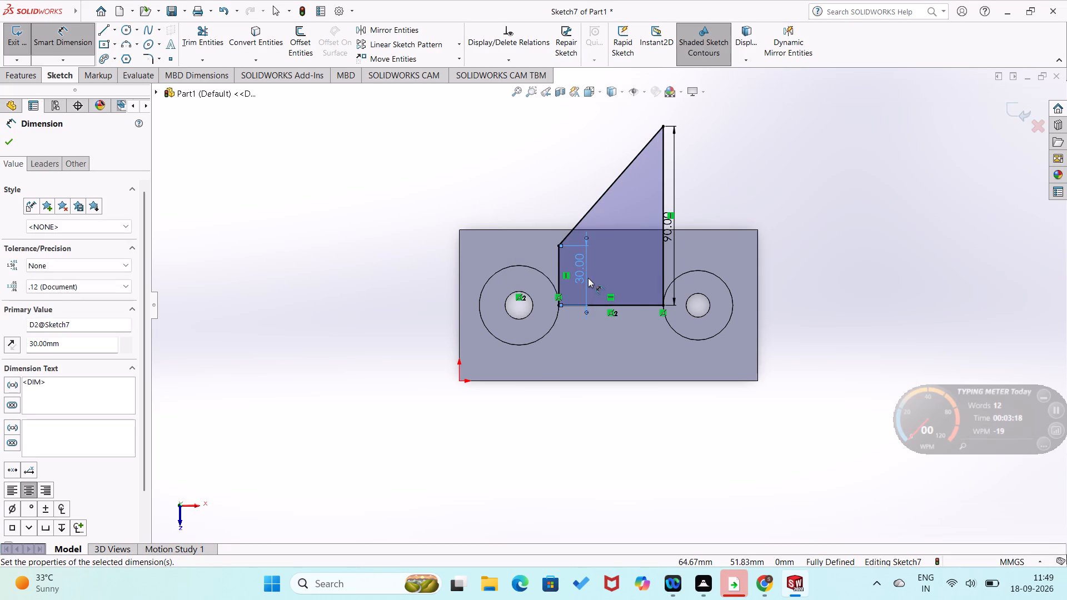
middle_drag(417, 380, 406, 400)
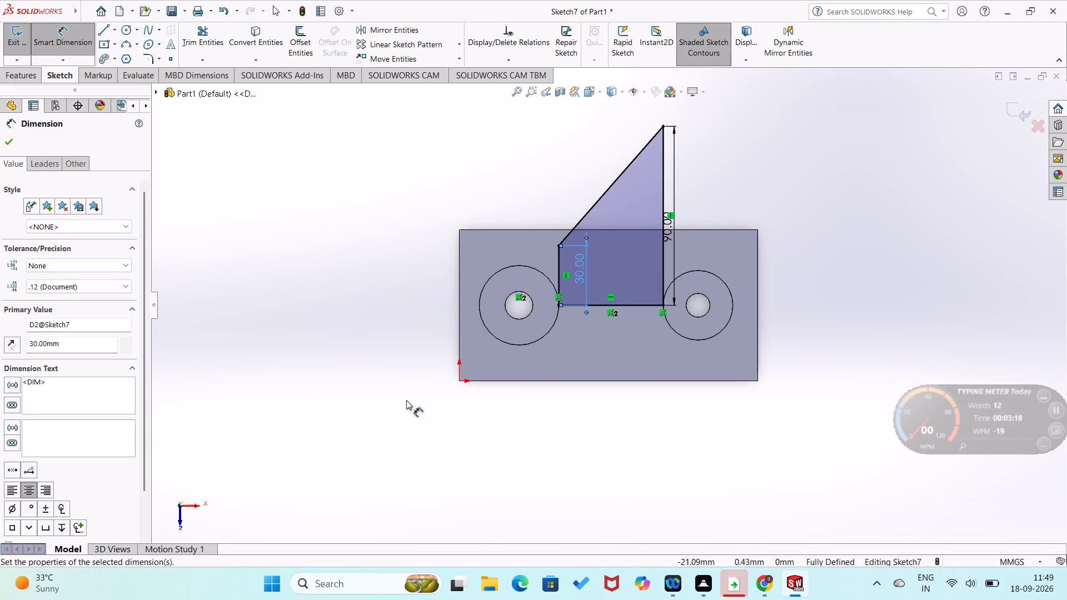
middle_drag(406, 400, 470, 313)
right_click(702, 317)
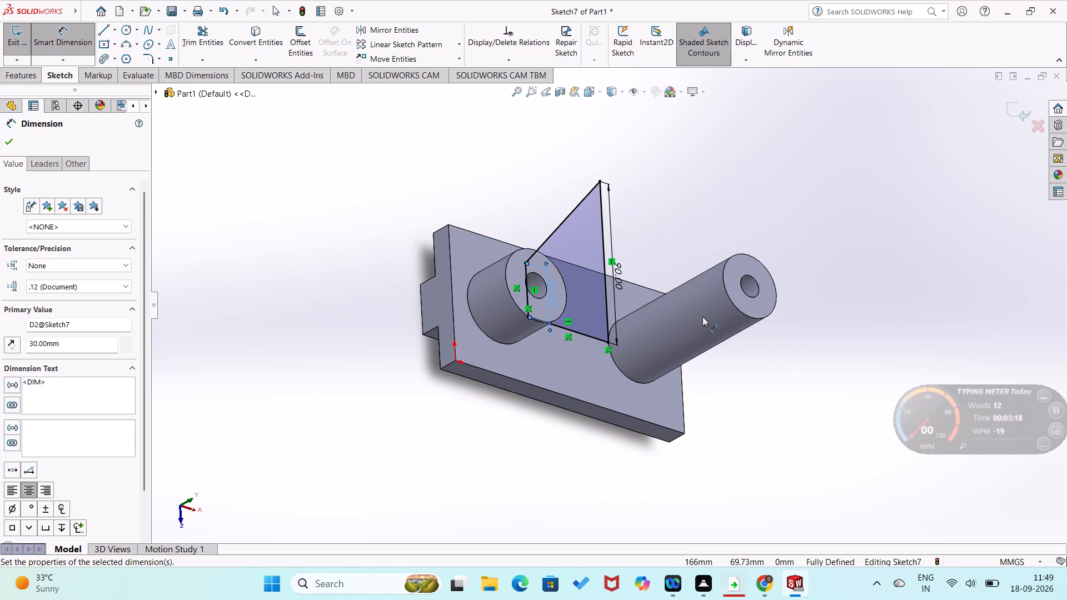
Undo both side dimensions and all lines of the four-sided profile between the cylinders, and exit the empty sketch.
click(455, 385)
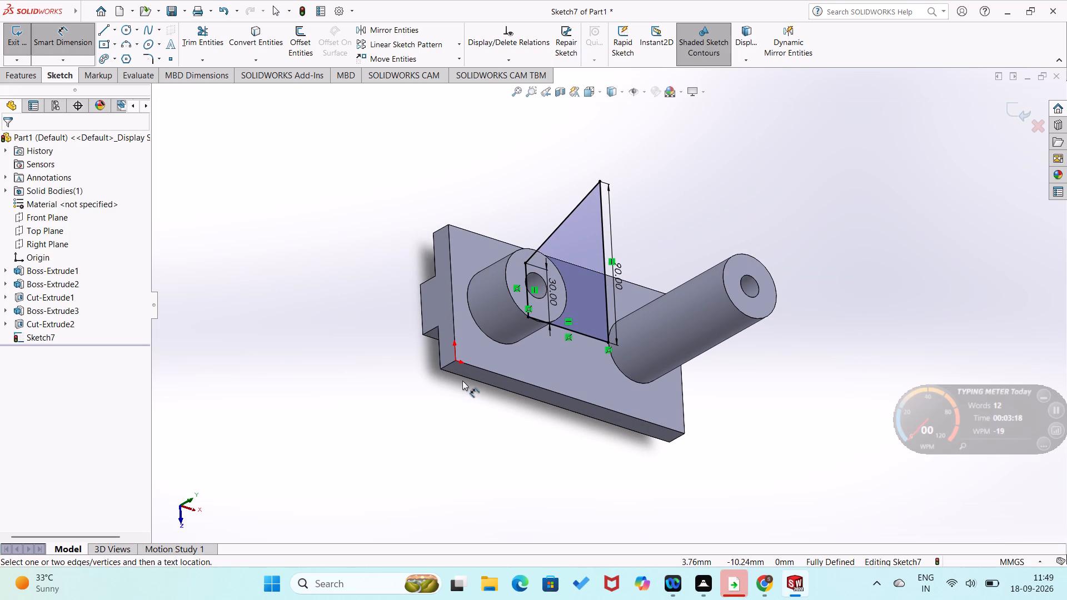
drag(463, 380, 478, 373)
middle_drag(361, 407, 382, 416)
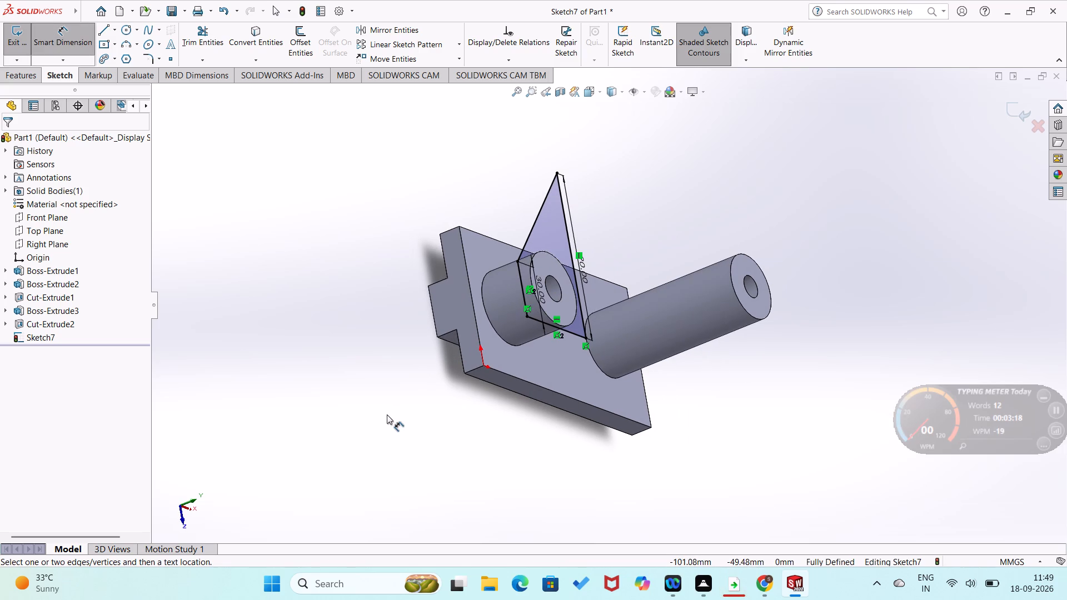
key(ctrl+z)
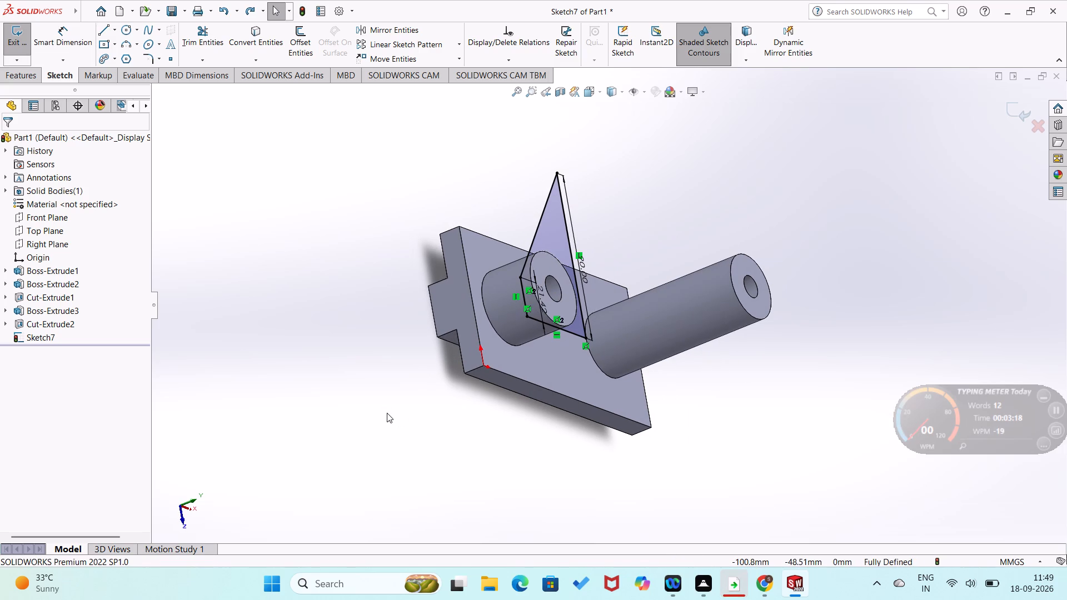
key(ctrl+z)
key(ctrl+z)
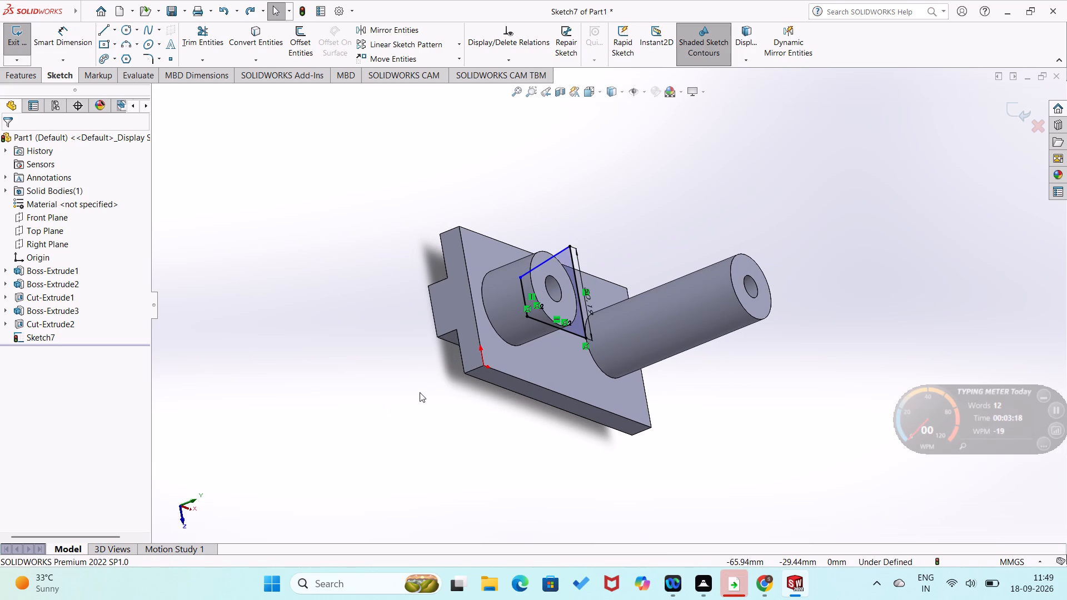
key(ctrl+z)
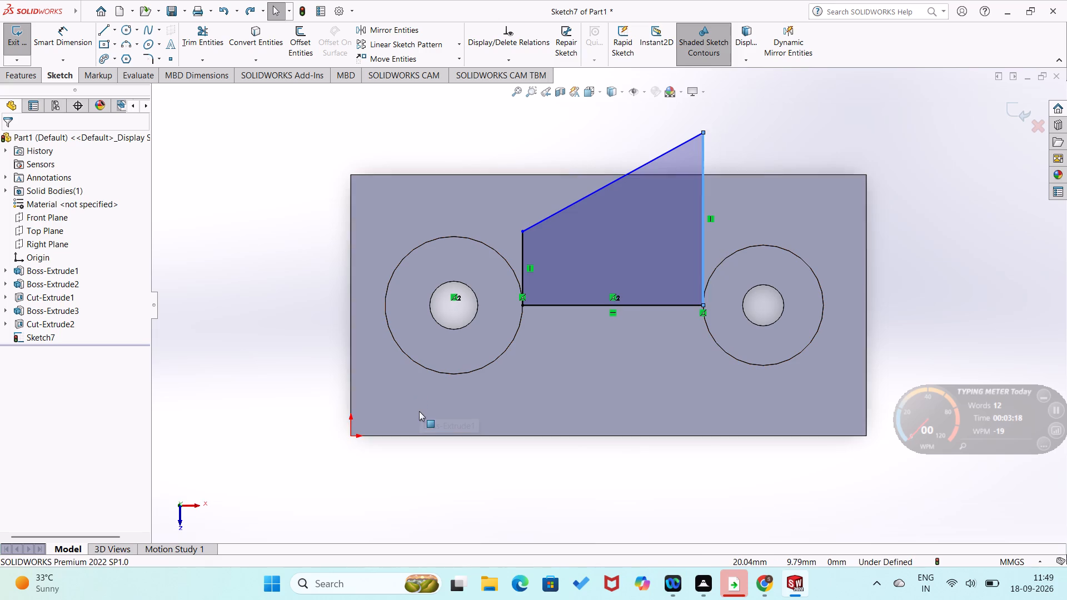
key(ctrl+z)
key(ctrl+z)
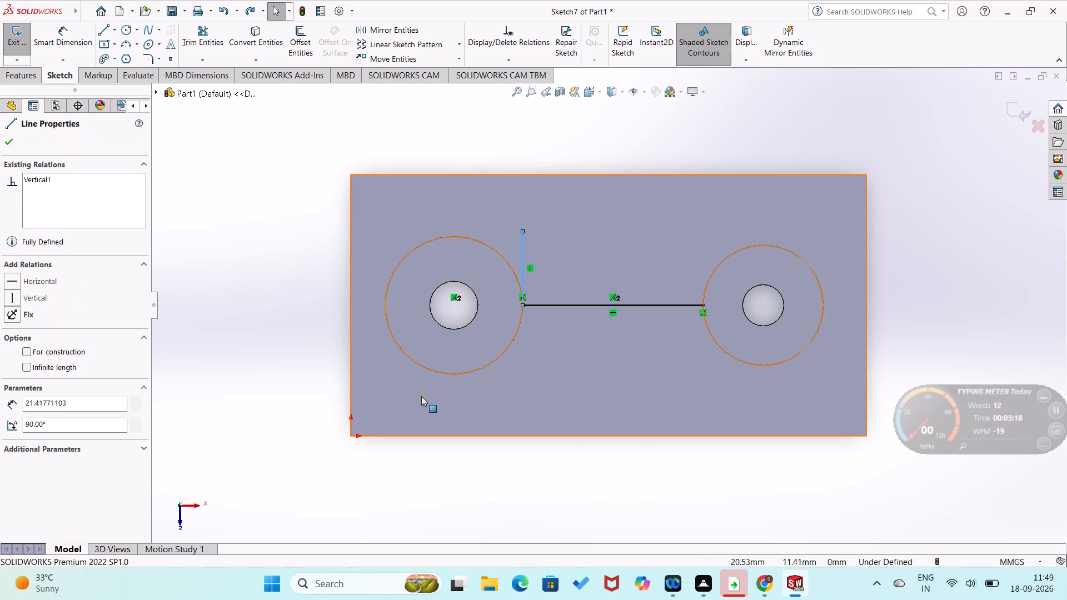
key(ctrl+z)
key(ctrl+z)
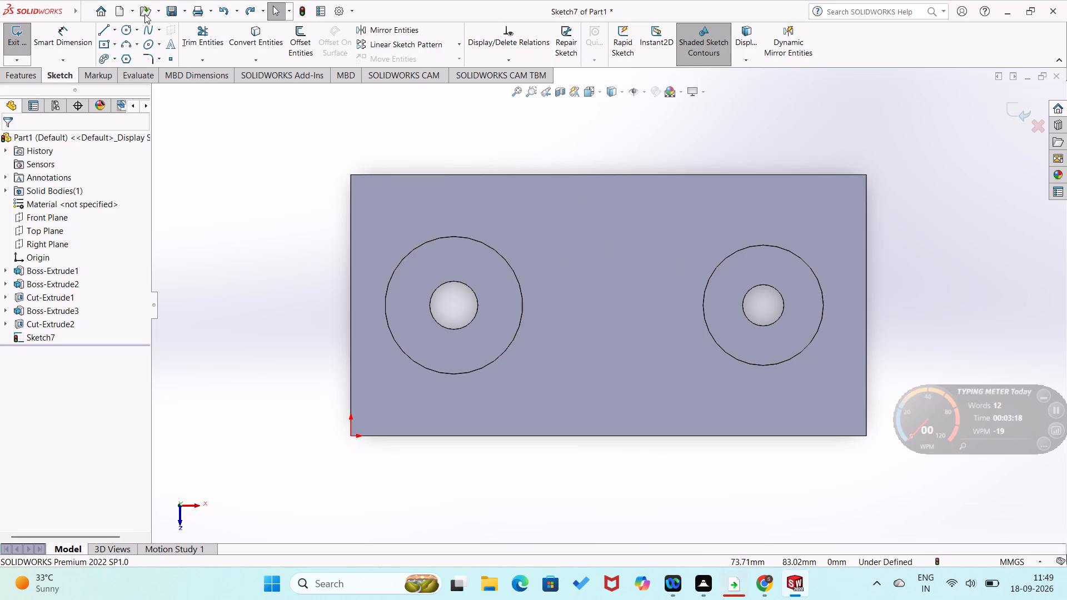
click(21, 42)
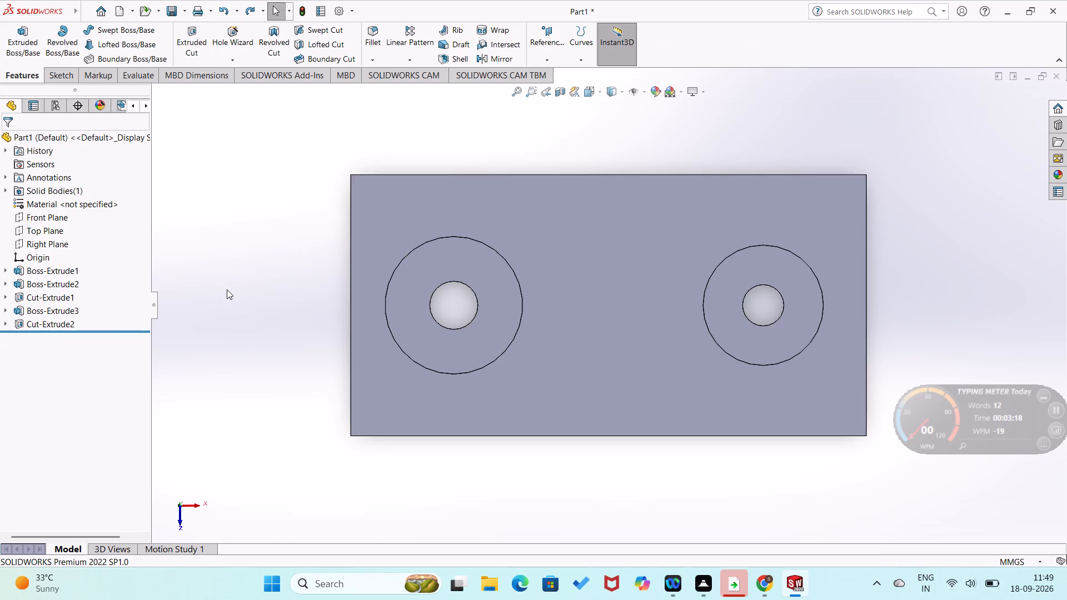
Start a Rib feature and open its sketch on the short cylinder's top face.
middle_drag(227, 289, 265, 268)
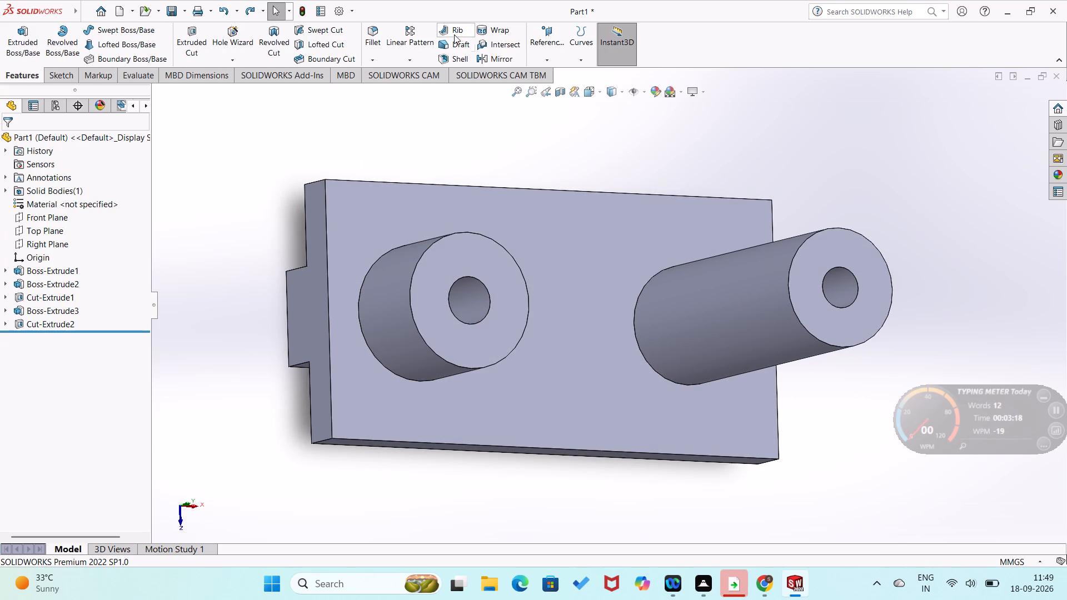
click(454, 30)
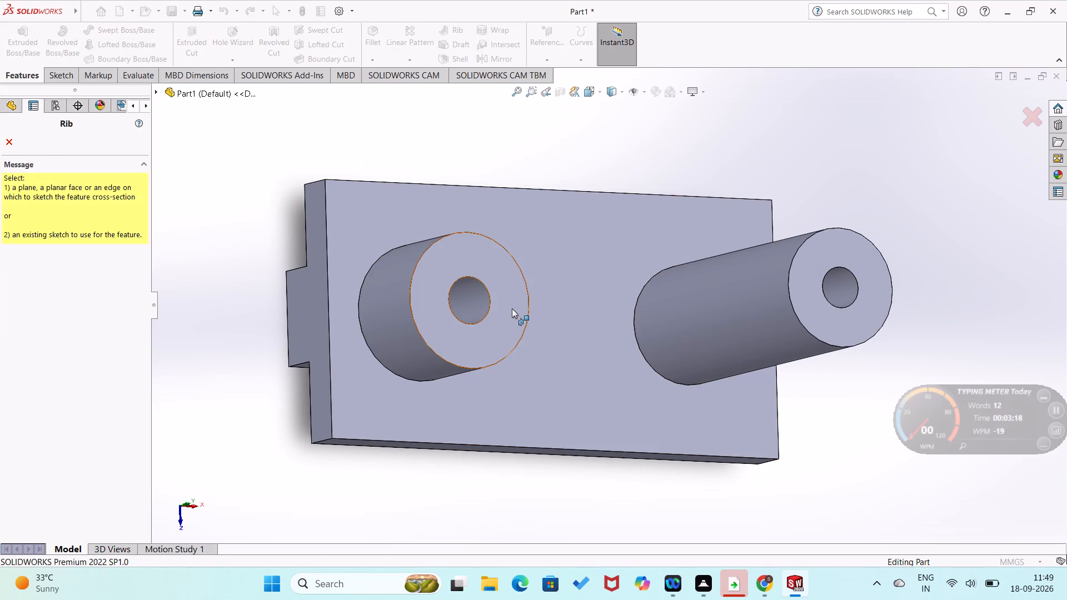
click(512, 308)
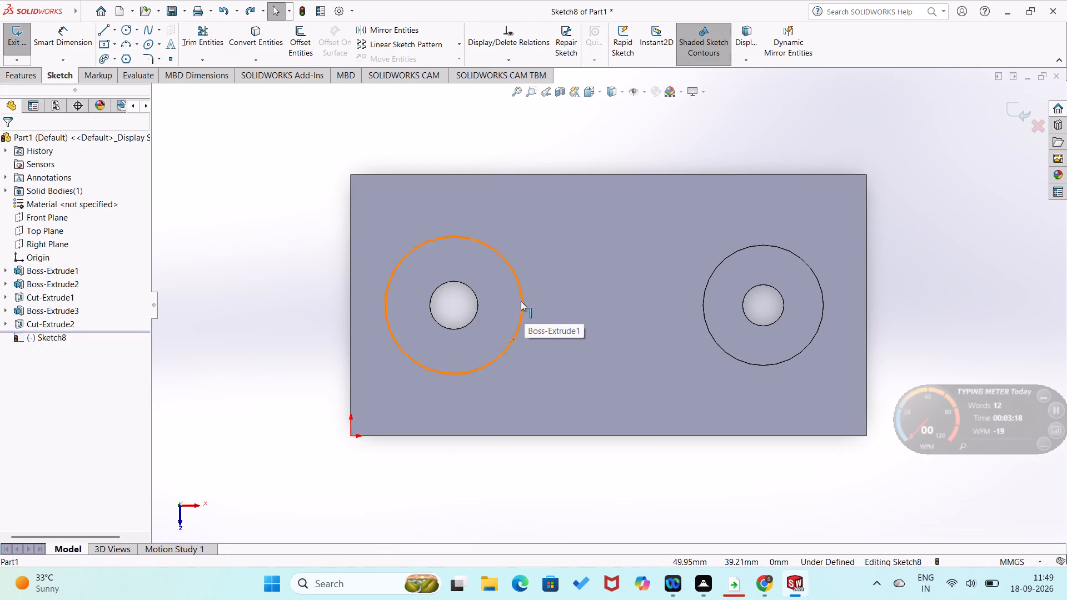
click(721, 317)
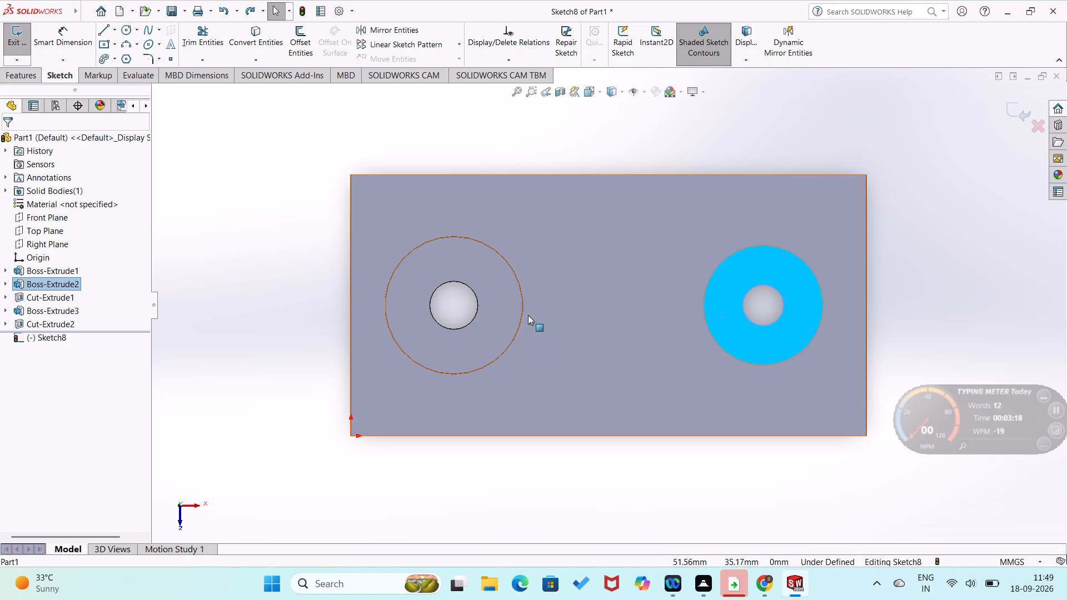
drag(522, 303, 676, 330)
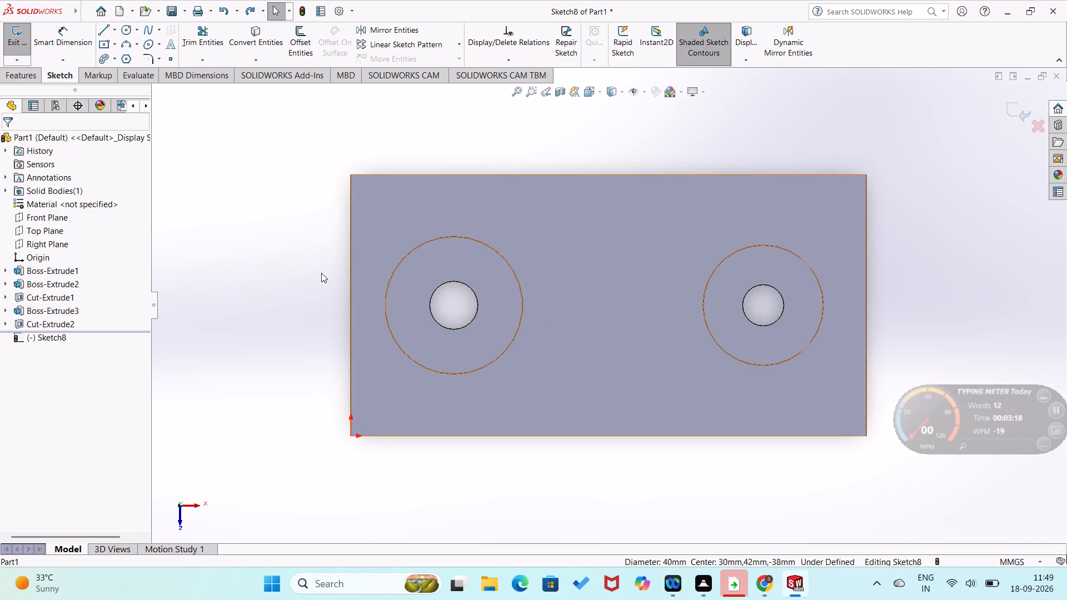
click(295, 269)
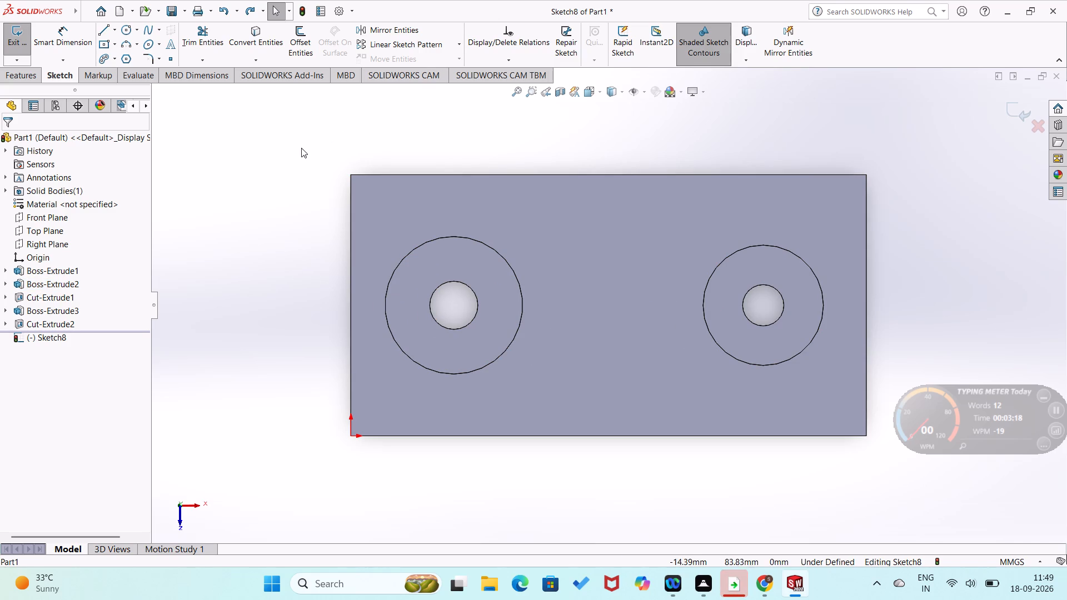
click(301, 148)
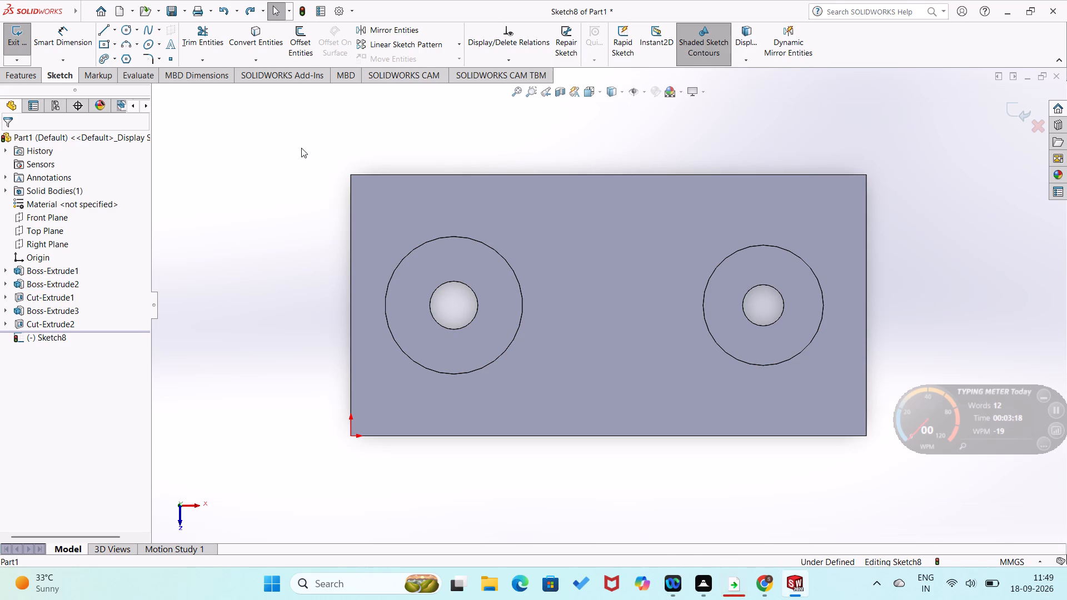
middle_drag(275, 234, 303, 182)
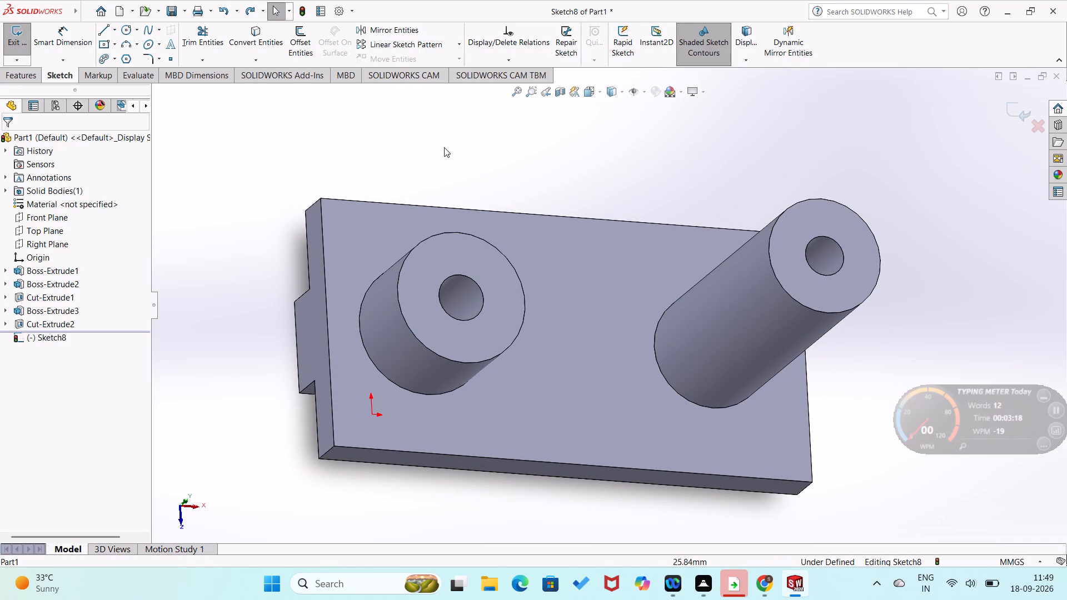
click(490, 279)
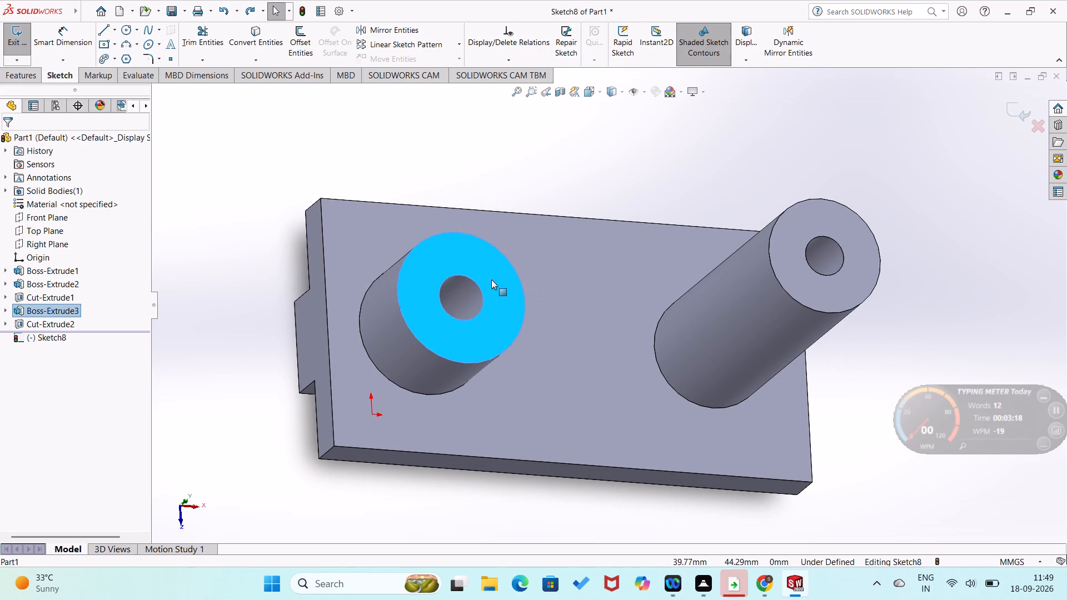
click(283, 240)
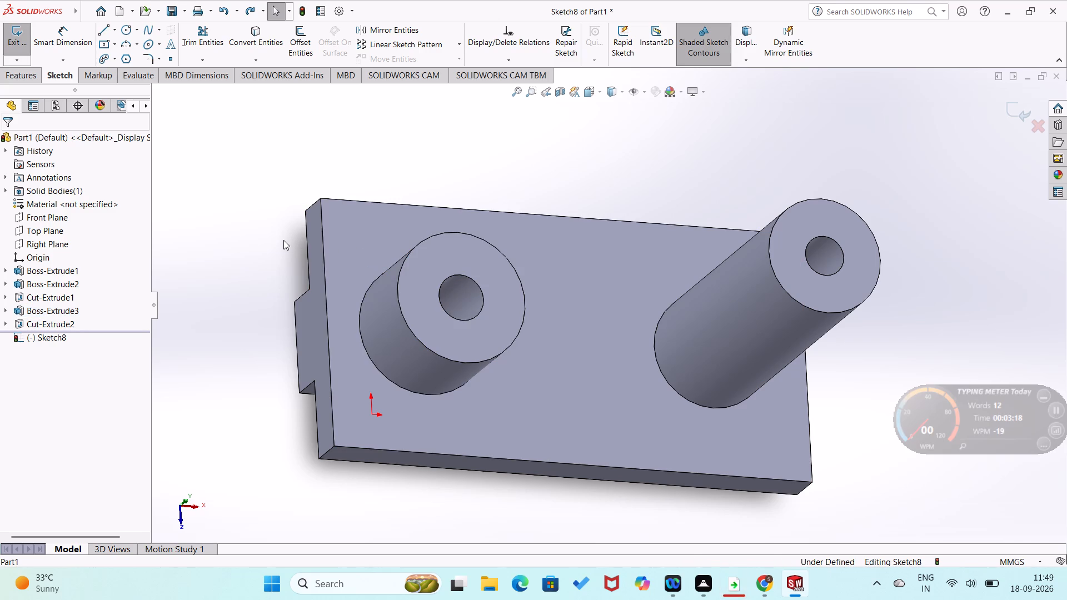
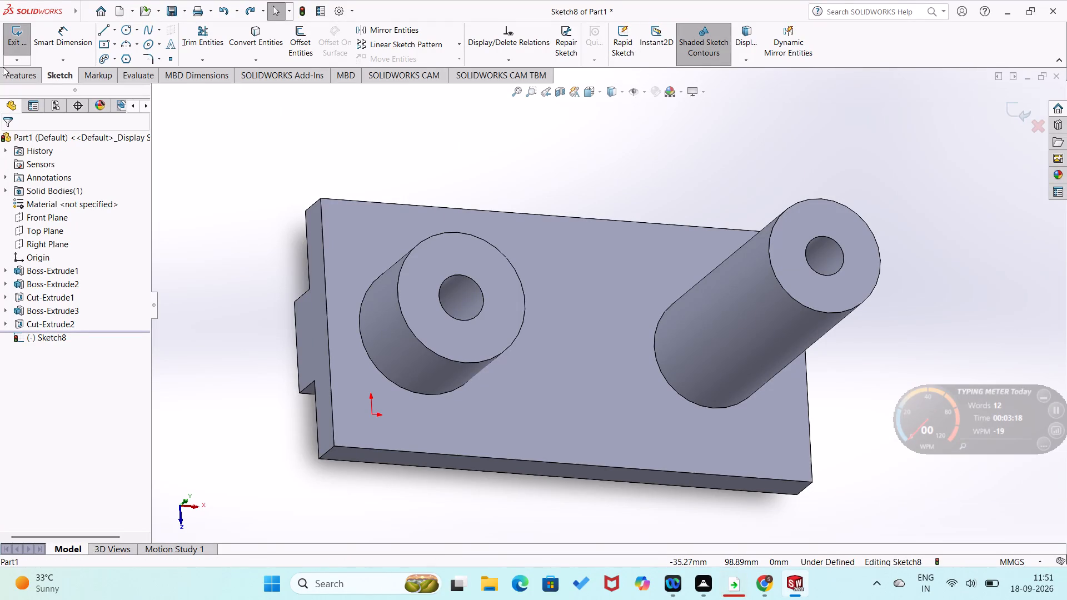
Exit the empty rib sketch on the short cylinder's top face.
click(32, 82)
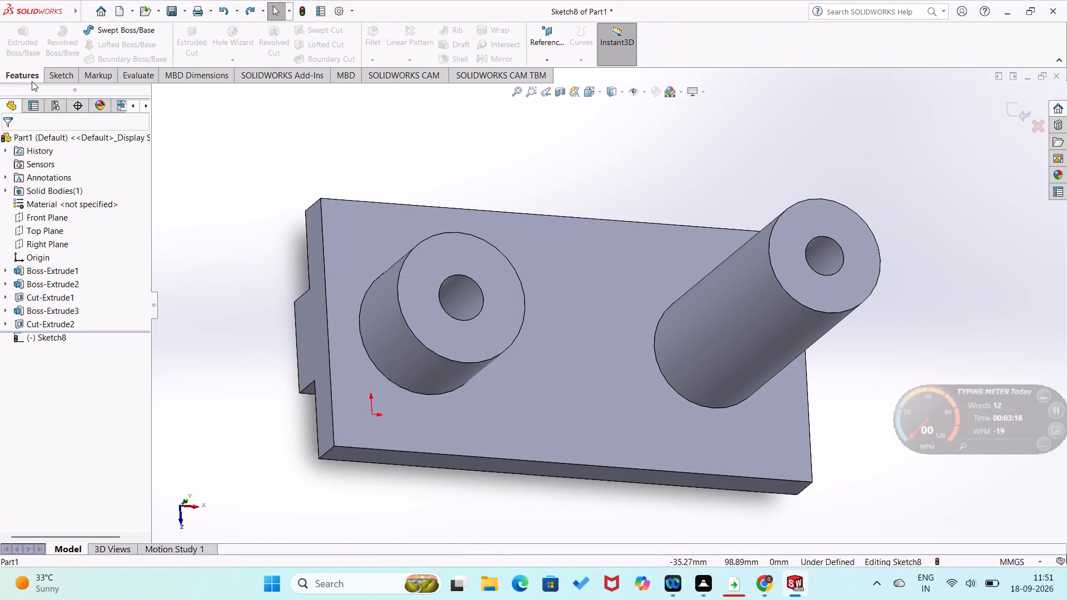
click(552, 62)
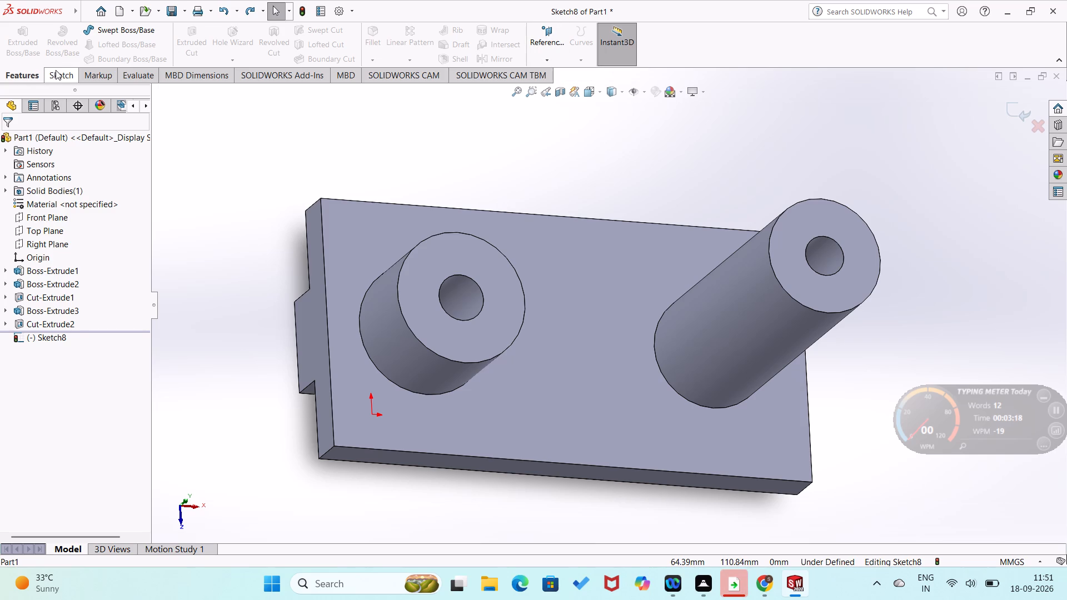
click(59, 72)
click(13, 33)
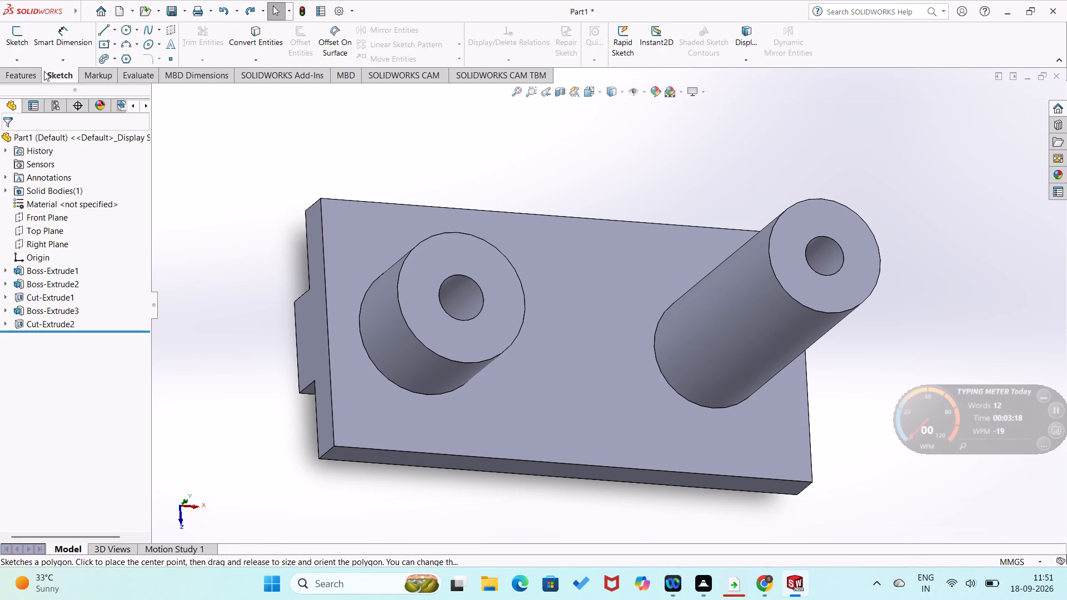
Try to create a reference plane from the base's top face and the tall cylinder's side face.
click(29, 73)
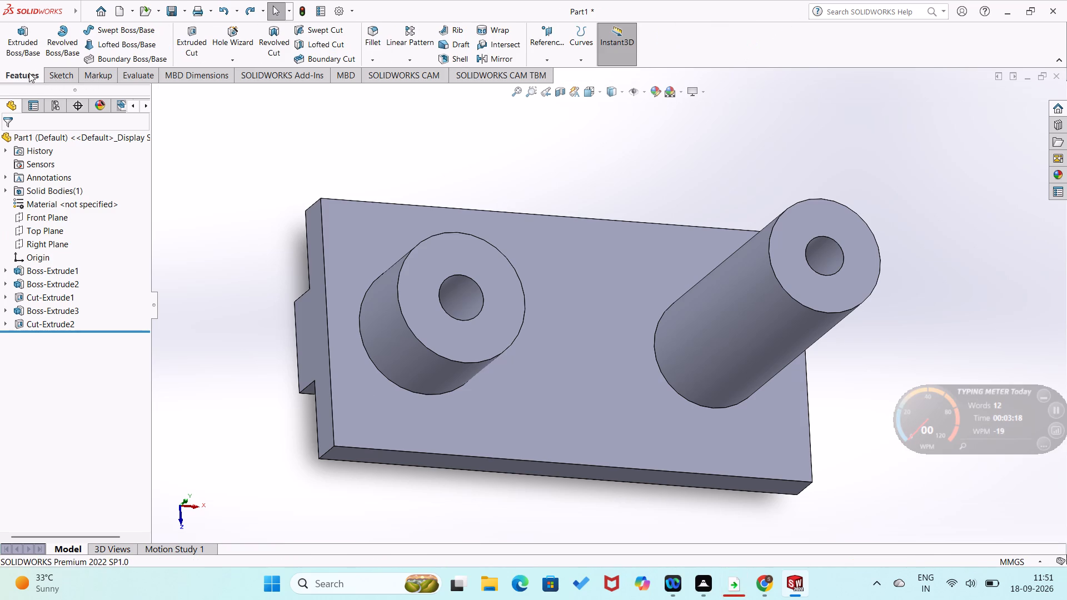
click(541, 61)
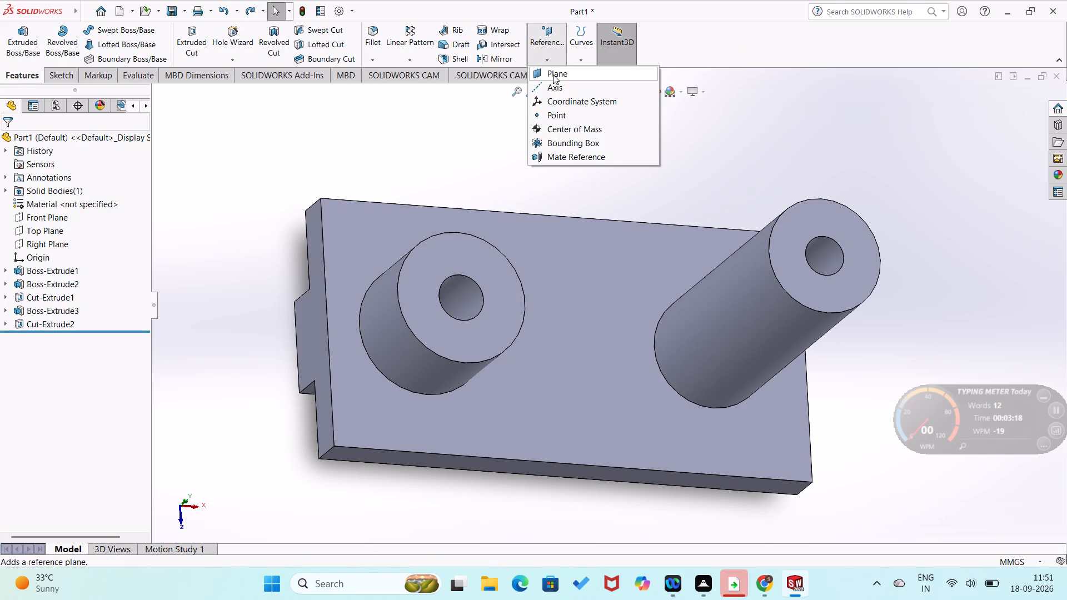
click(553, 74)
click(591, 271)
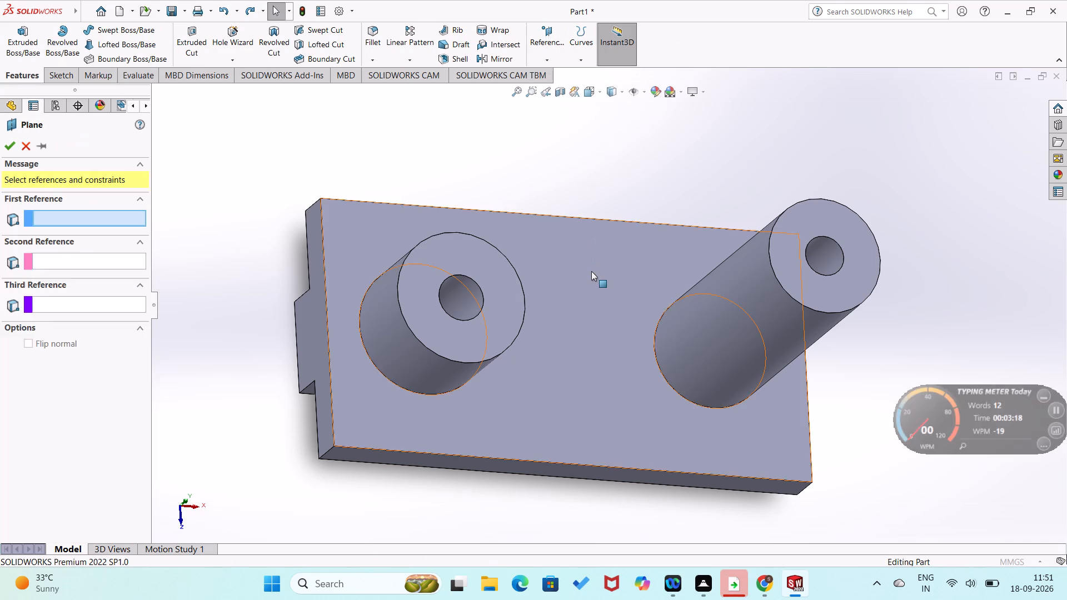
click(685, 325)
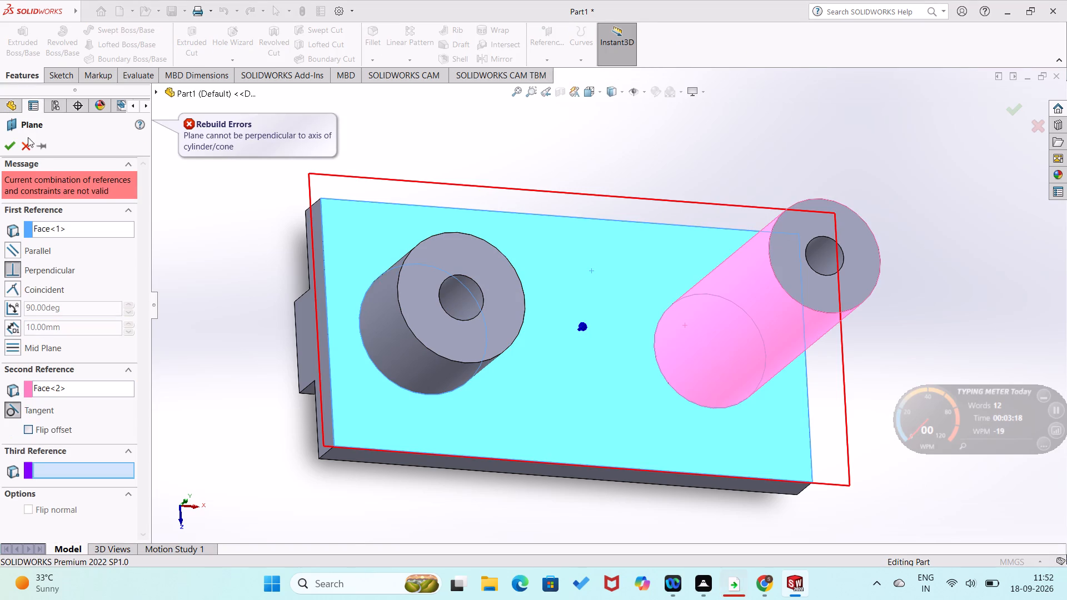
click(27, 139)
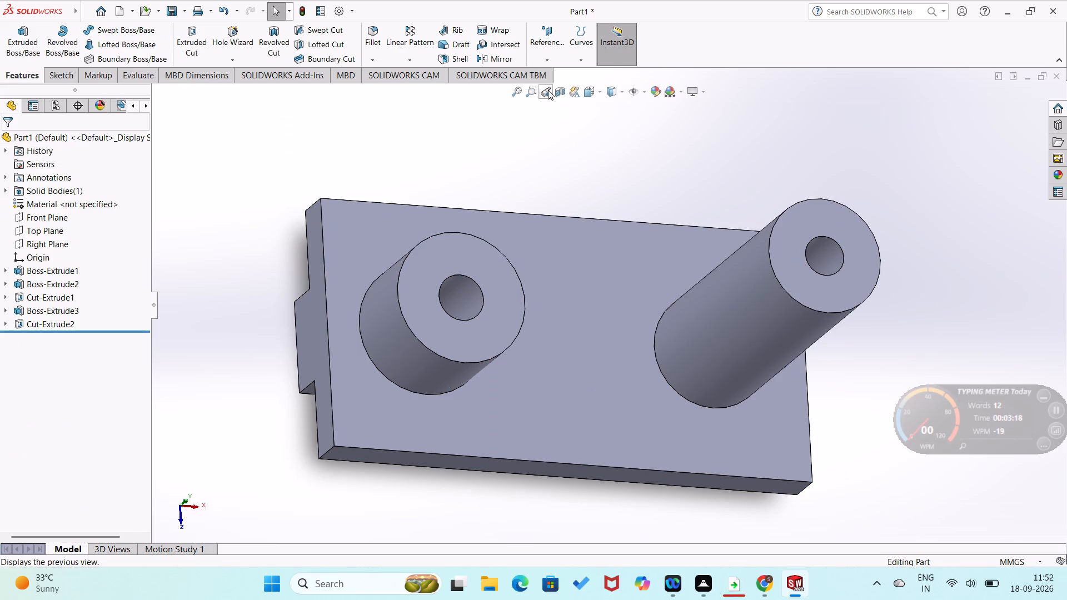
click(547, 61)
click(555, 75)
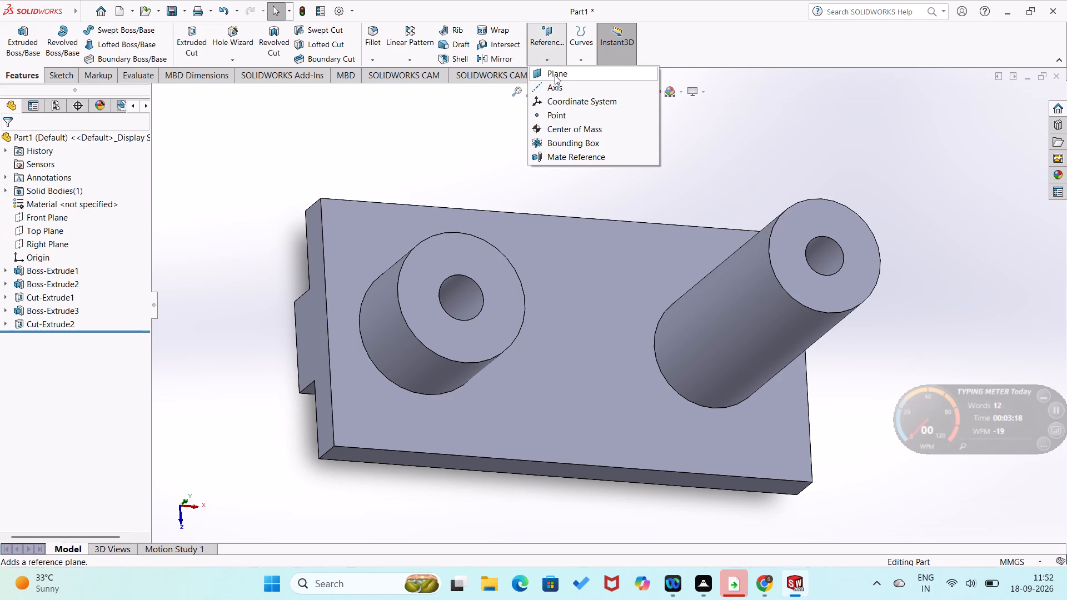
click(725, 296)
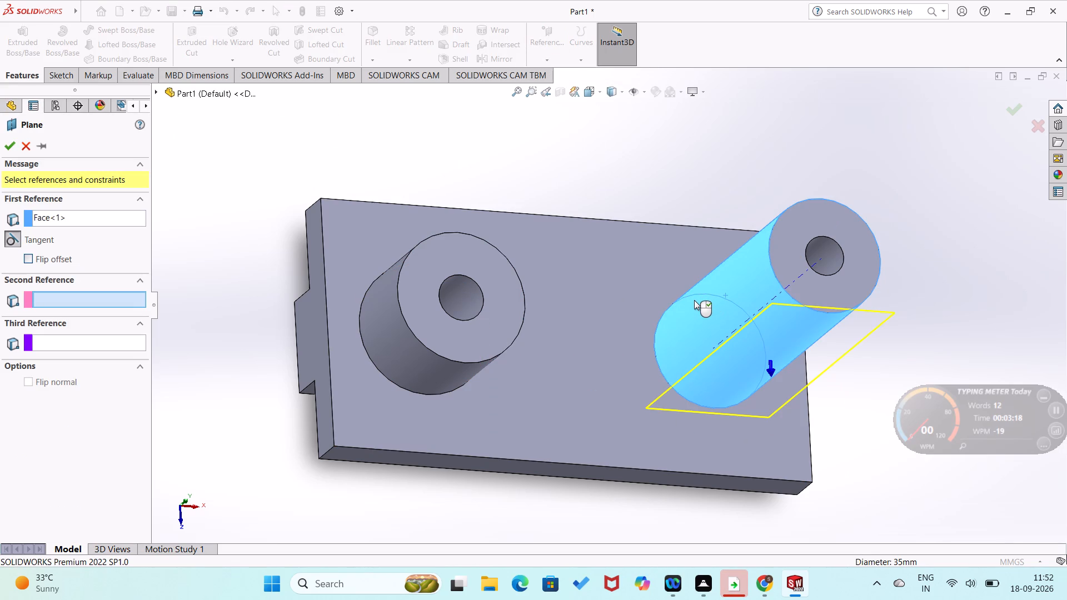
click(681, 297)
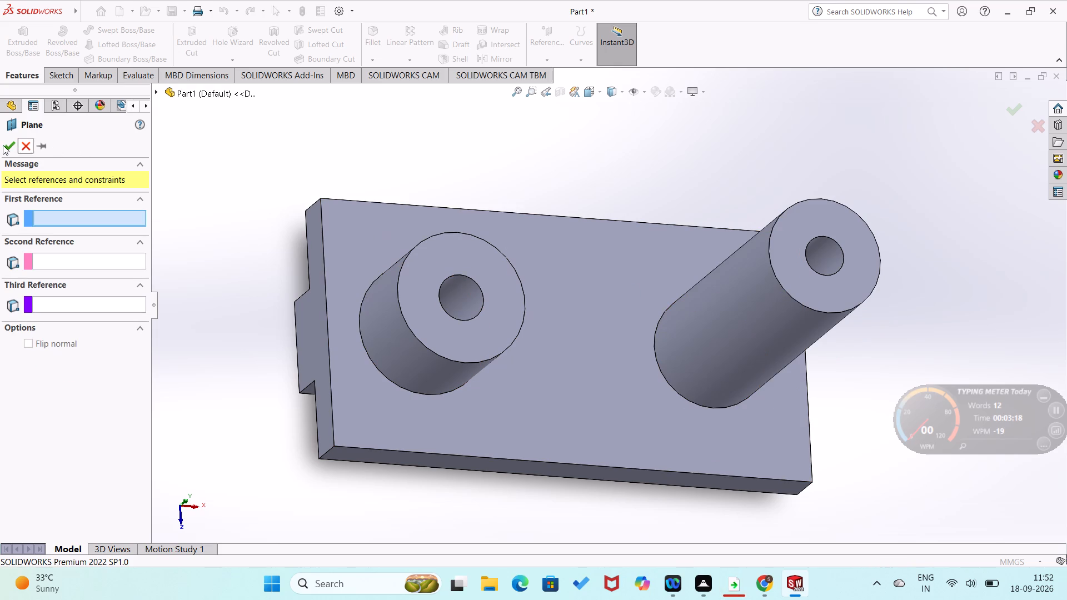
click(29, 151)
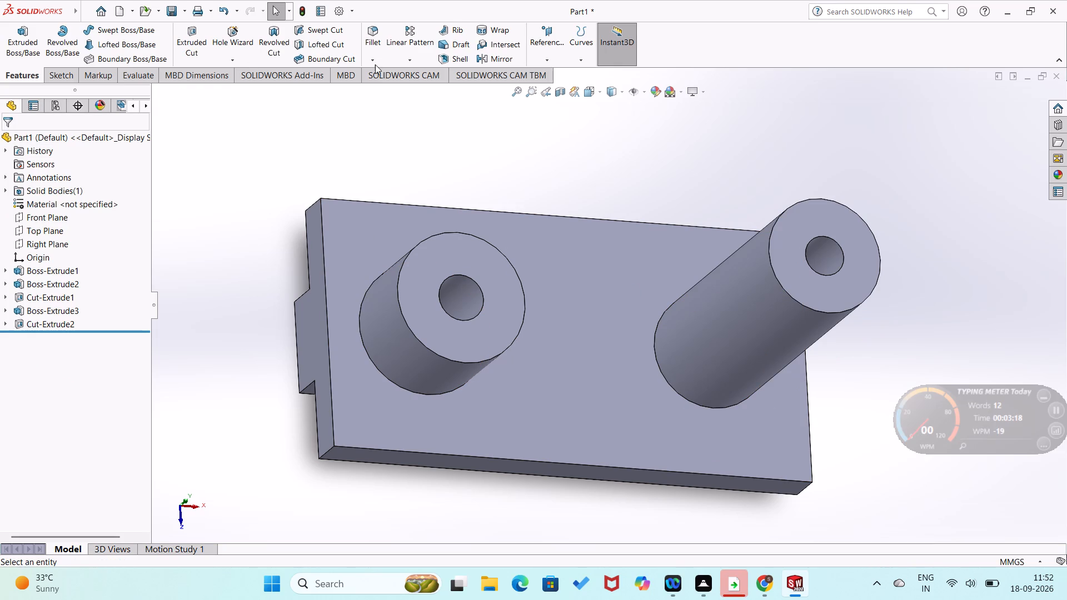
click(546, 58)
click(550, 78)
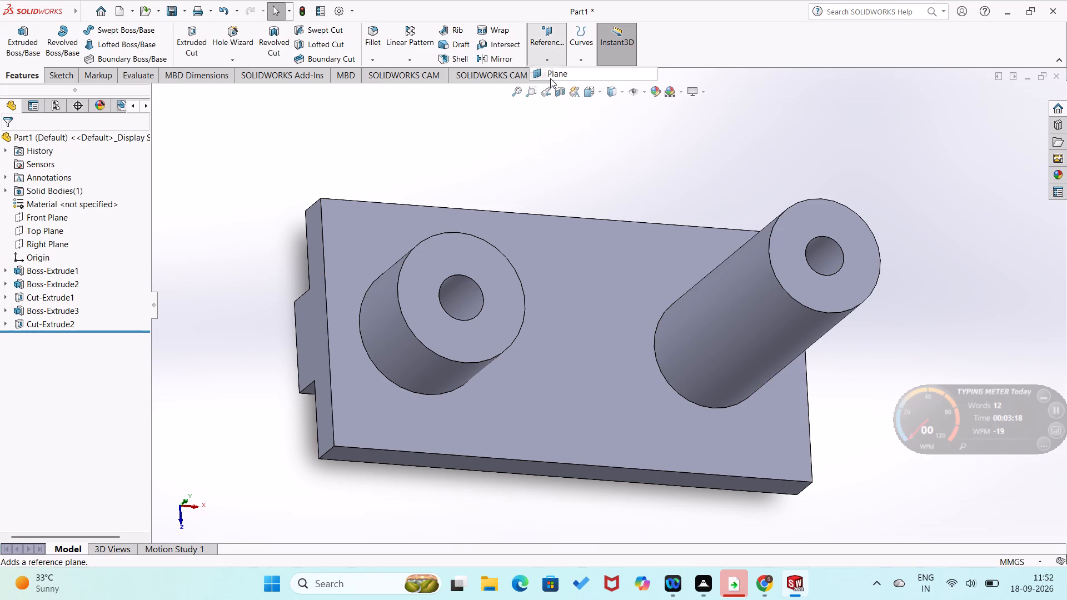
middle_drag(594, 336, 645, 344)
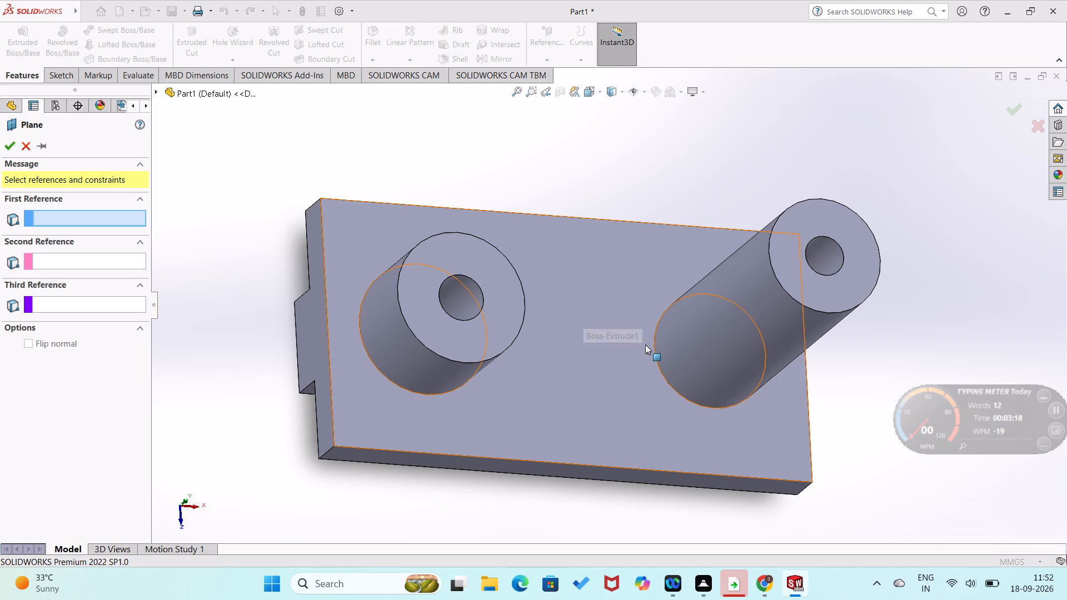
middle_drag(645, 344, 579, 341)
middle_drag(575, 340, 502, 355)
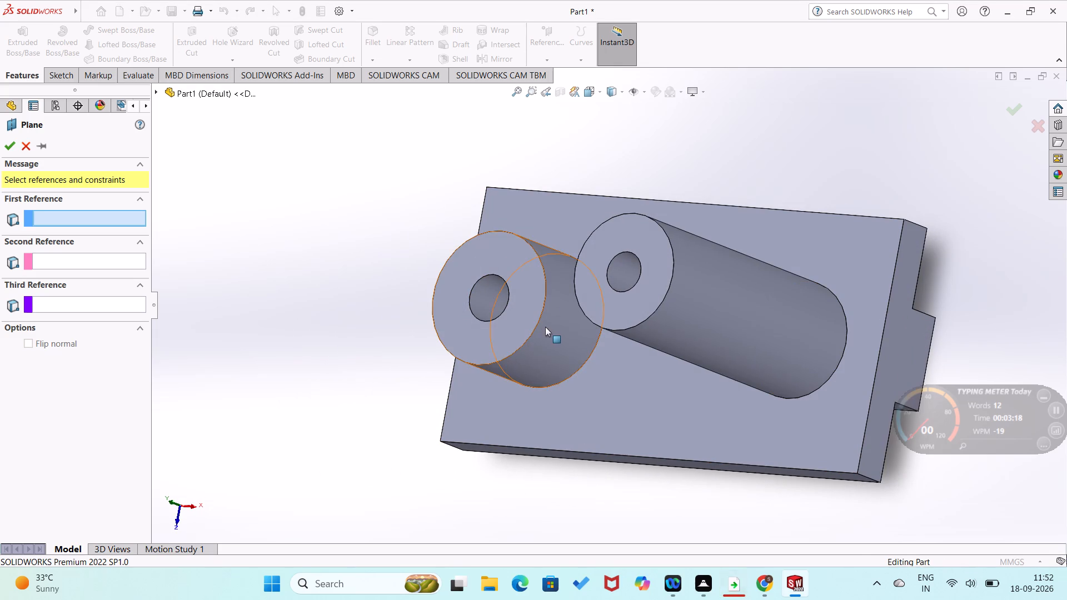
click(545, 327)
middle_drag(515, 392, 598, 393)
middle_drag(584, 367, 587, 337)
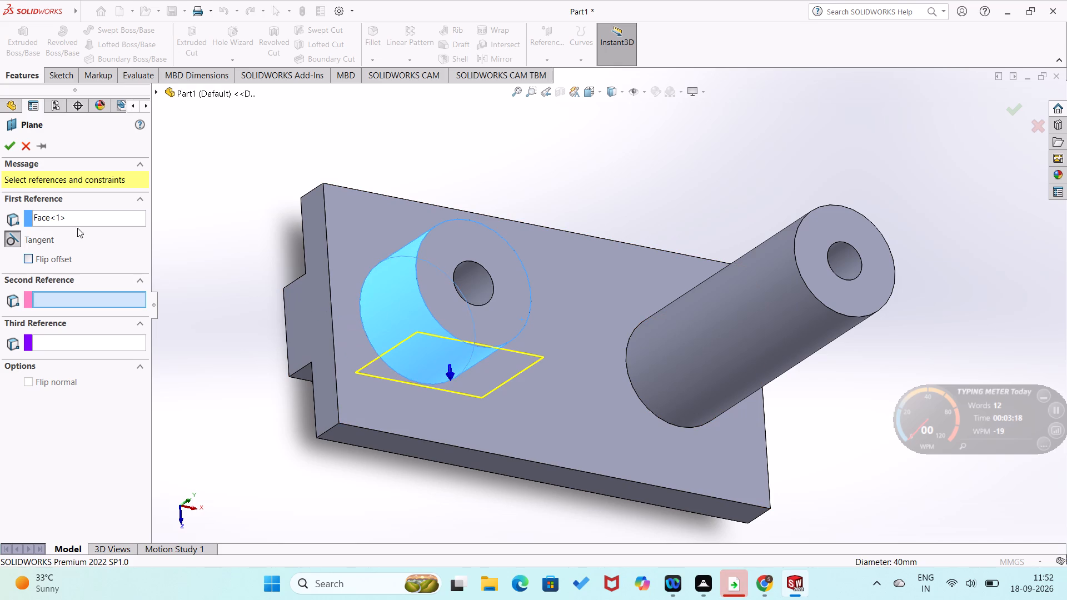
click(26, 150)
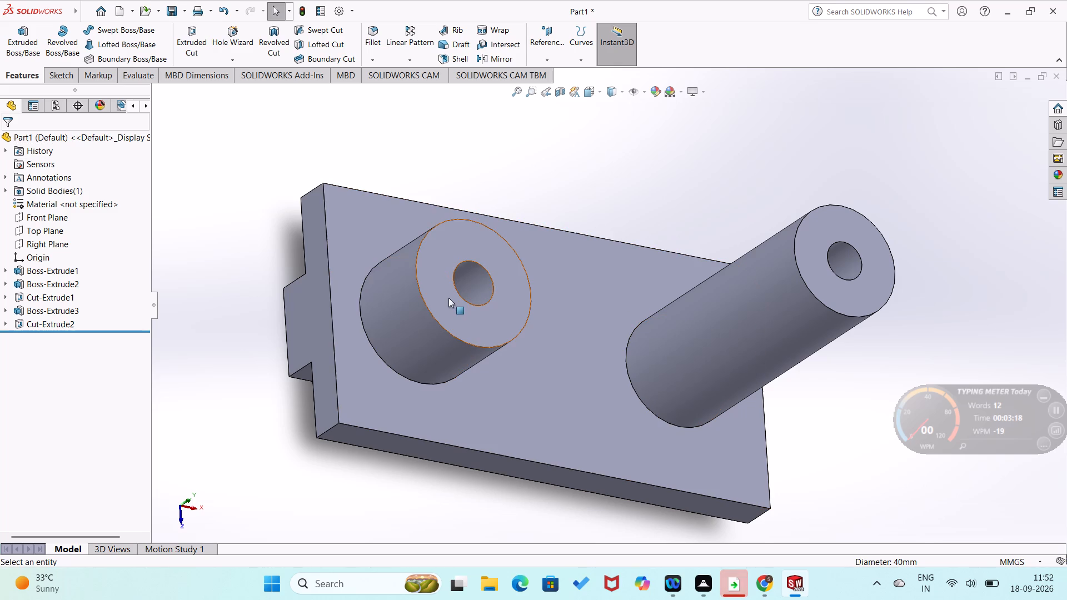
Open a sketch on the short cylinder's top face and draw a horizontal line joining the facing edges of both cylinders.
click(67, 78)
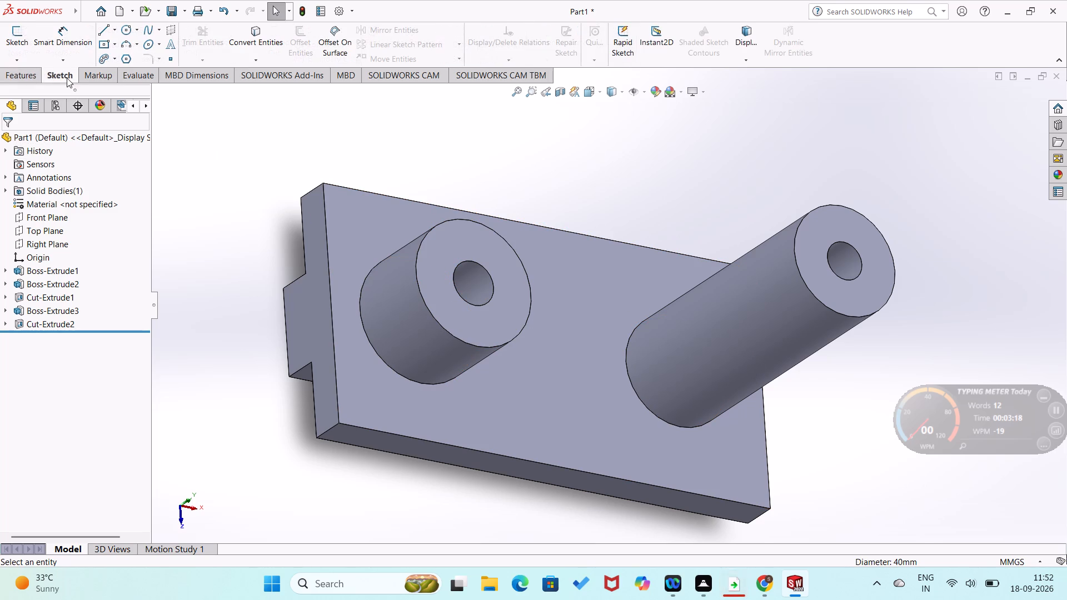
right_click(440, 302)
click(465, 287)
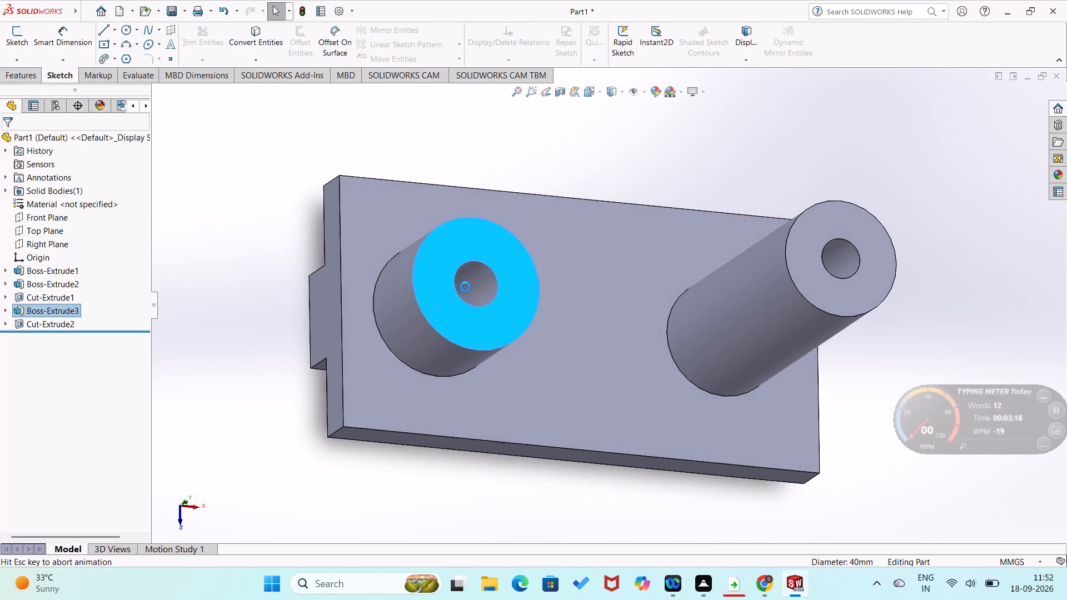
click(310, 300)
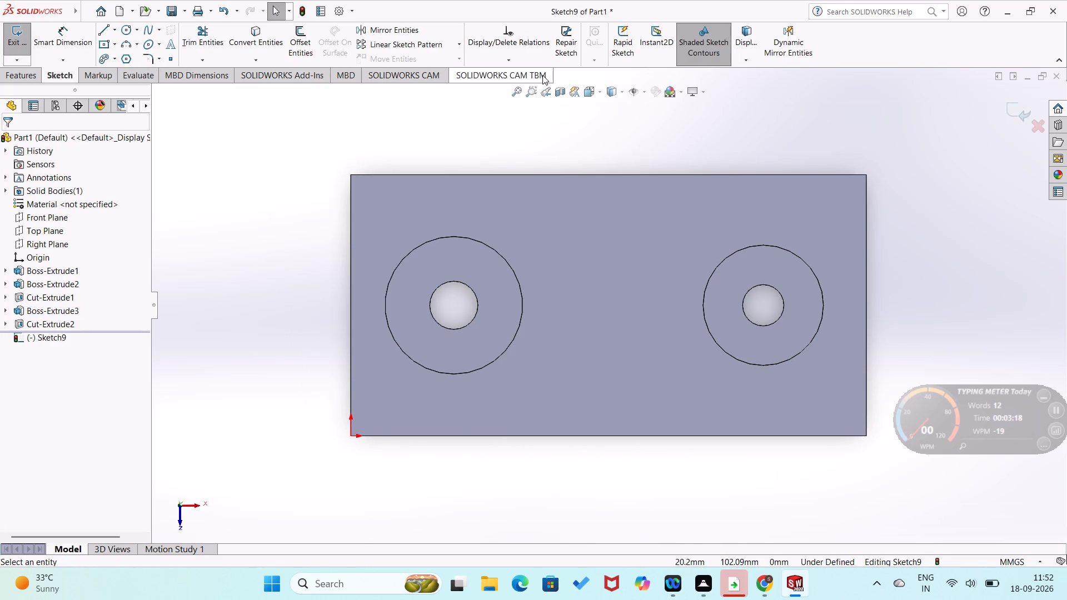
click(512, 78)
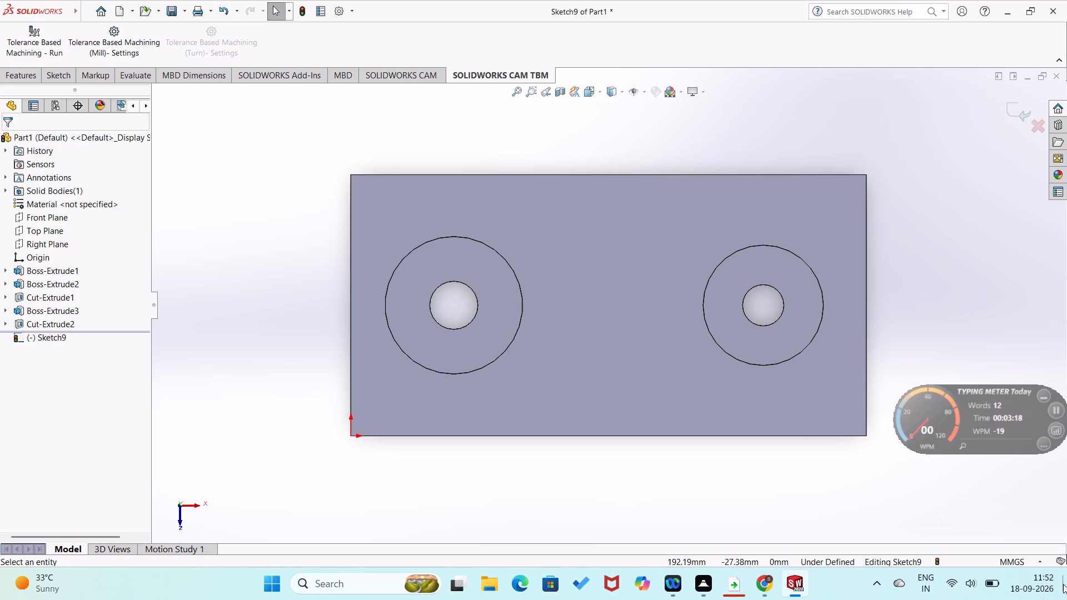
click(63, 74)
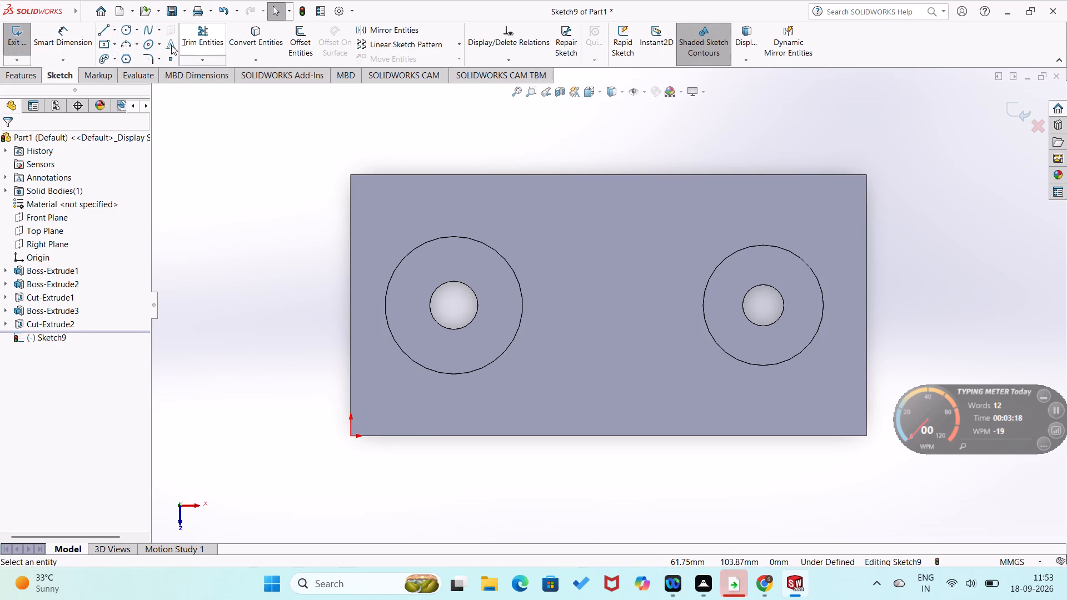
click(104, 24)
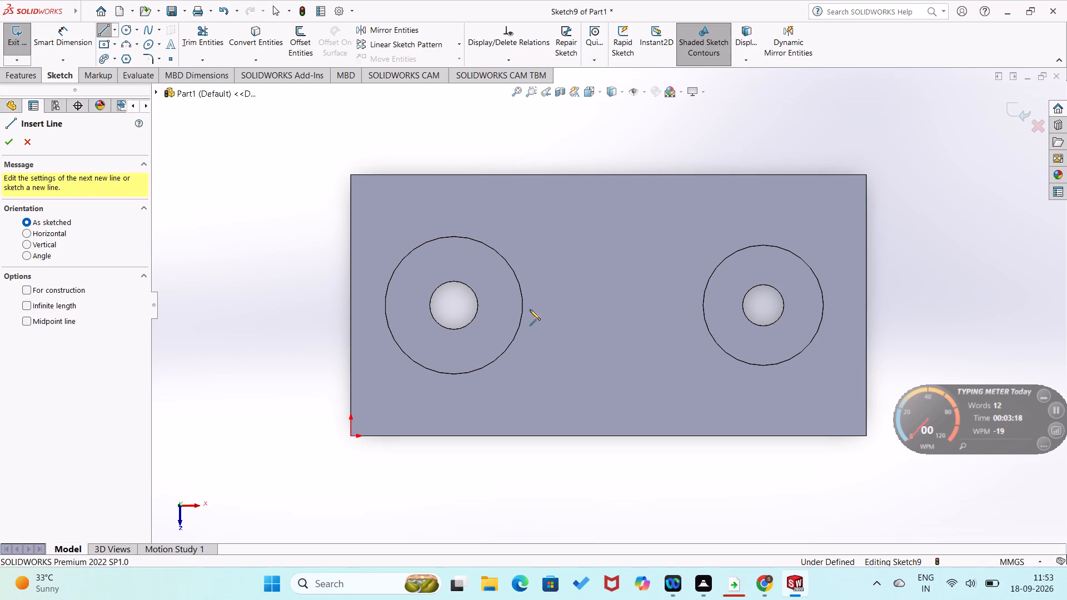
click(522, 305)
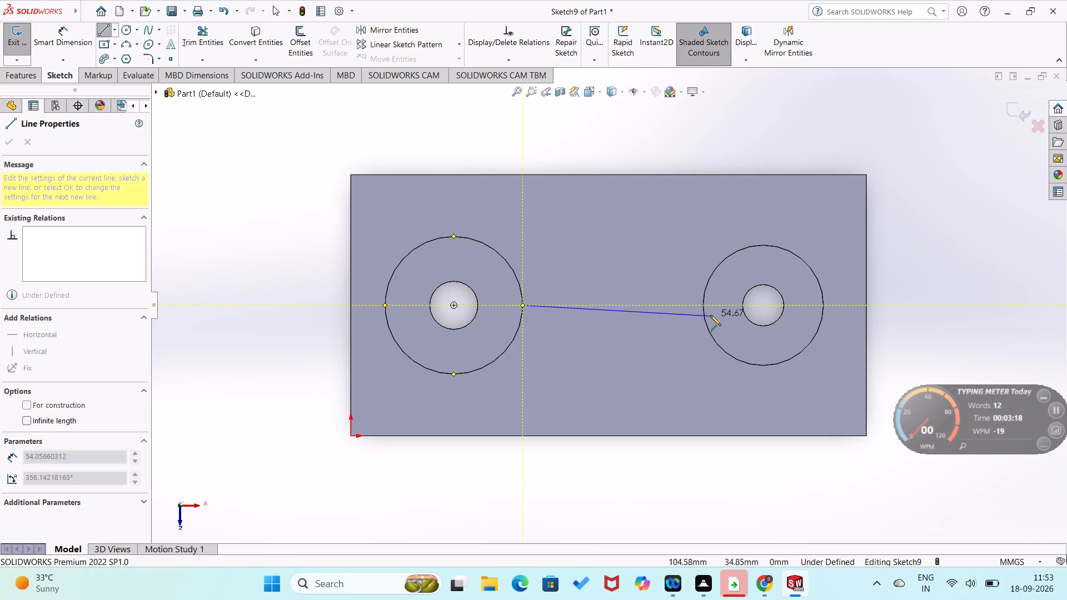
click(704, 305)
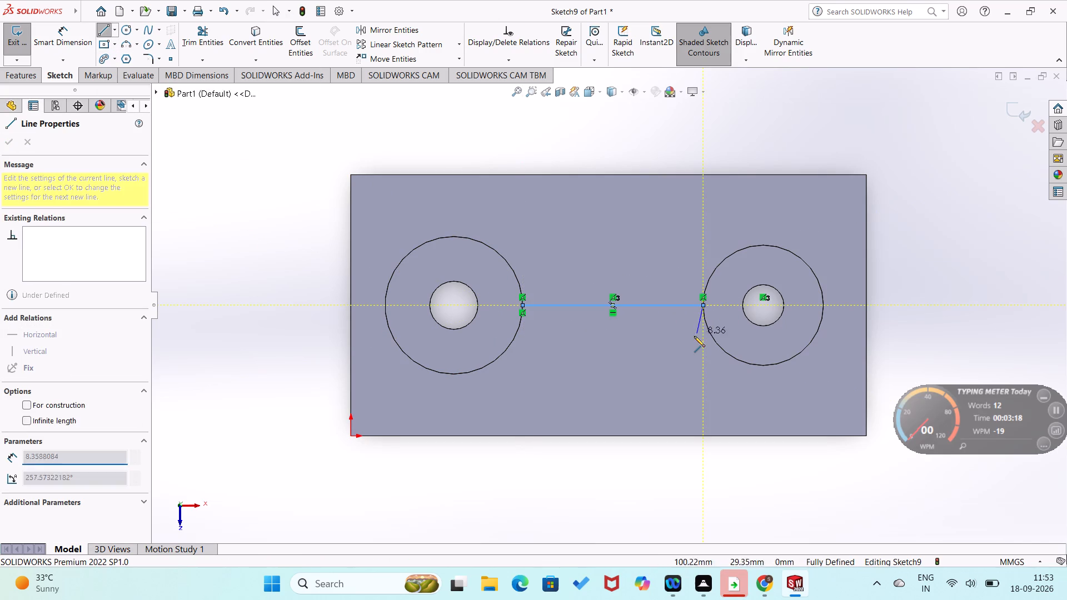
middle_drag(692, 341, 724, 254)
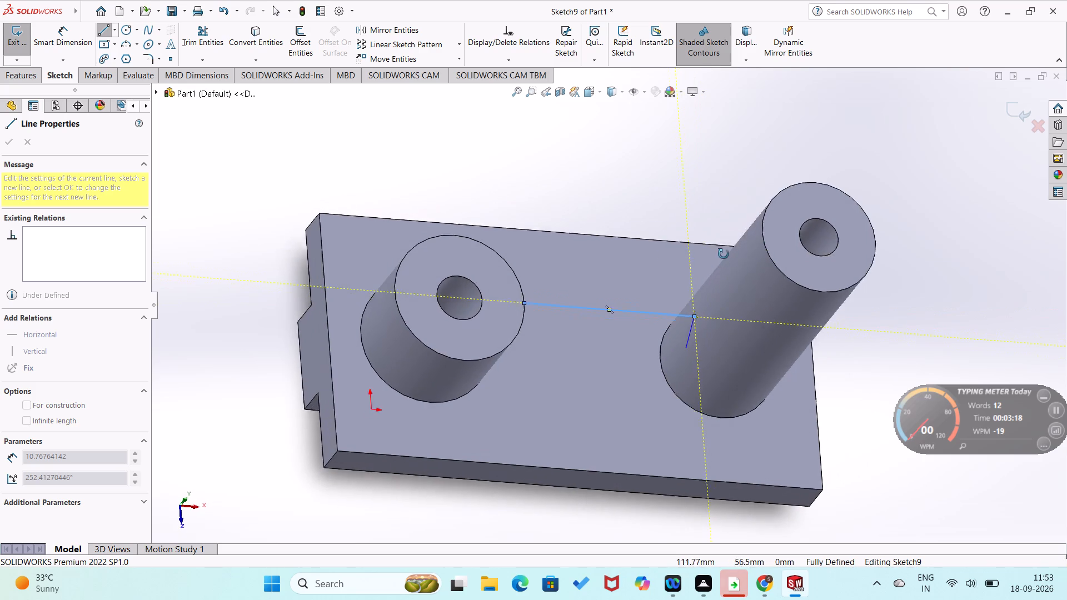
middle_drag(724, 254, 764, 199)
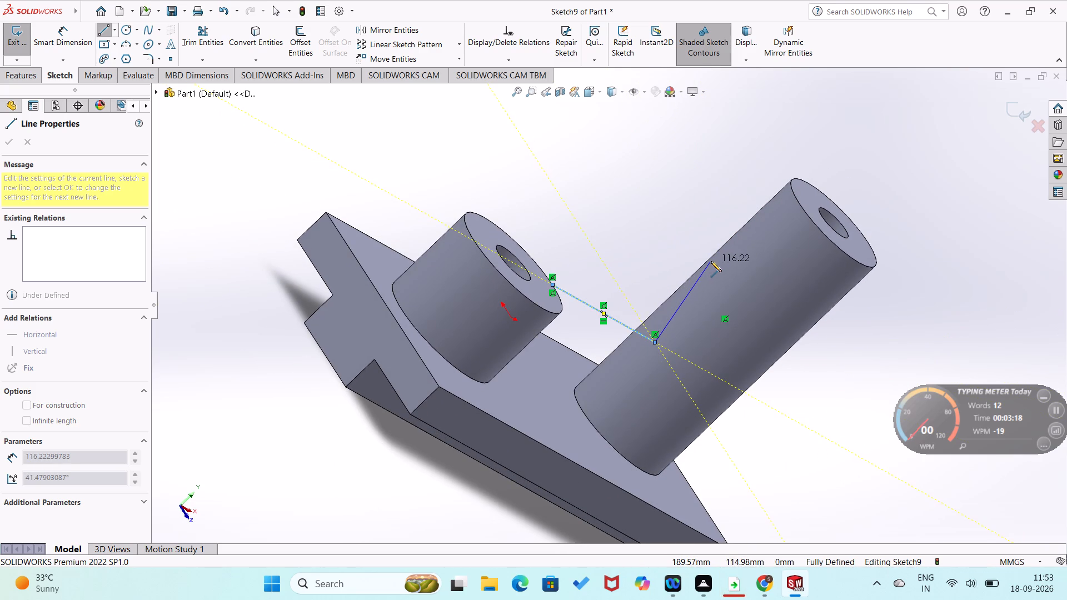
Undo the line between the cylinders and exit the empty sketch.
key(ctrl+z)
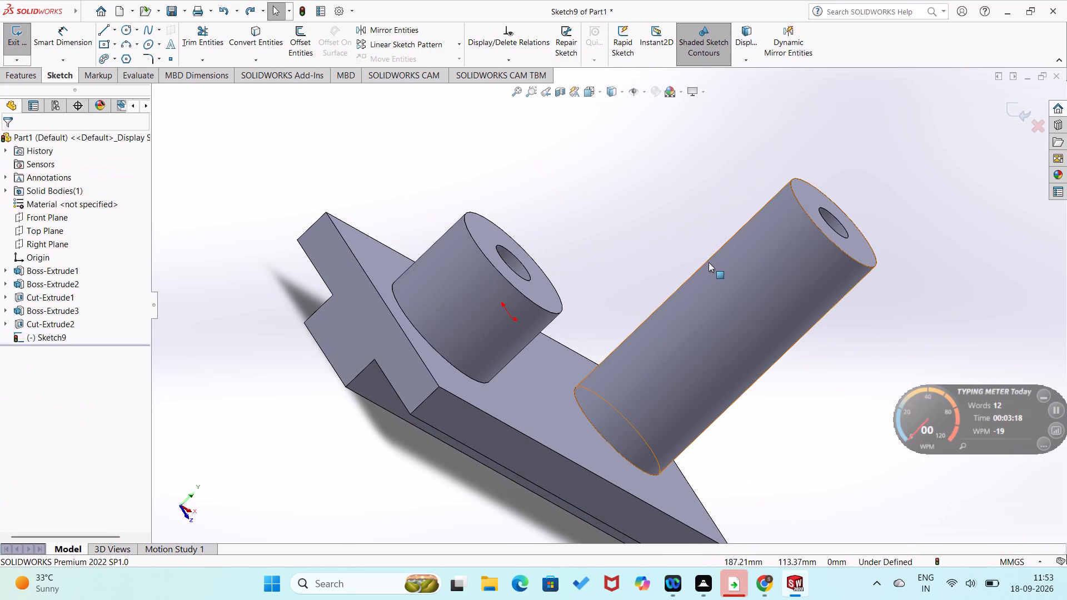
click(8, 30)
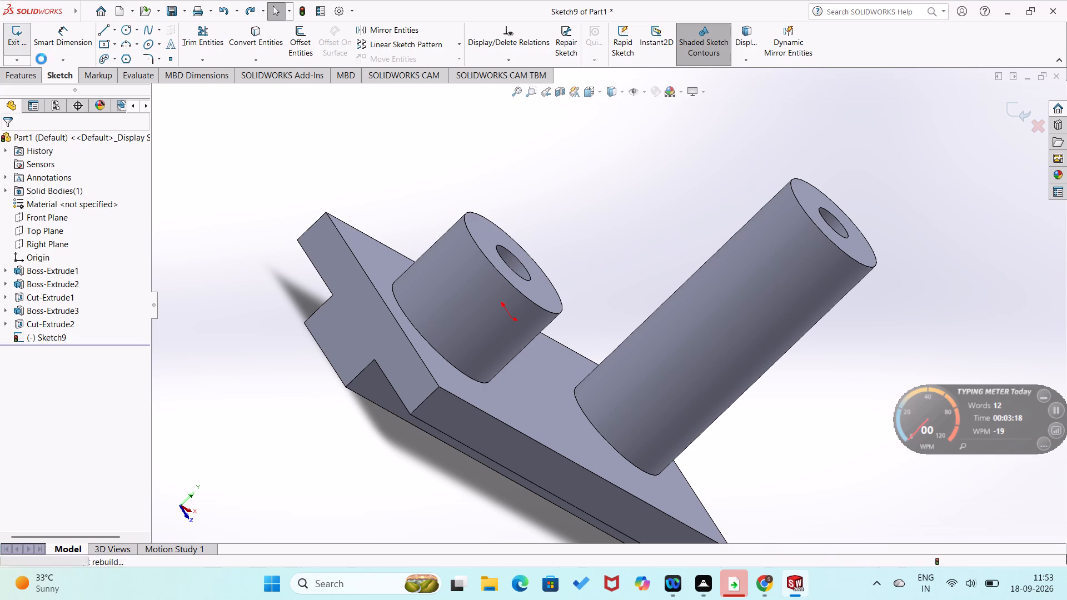
Open a sketch on the tall cylinder's top face and draw a horizontal line from its inner edge to the short cylinder's facing edge.
middle_drag(538, 203, 488, 234)
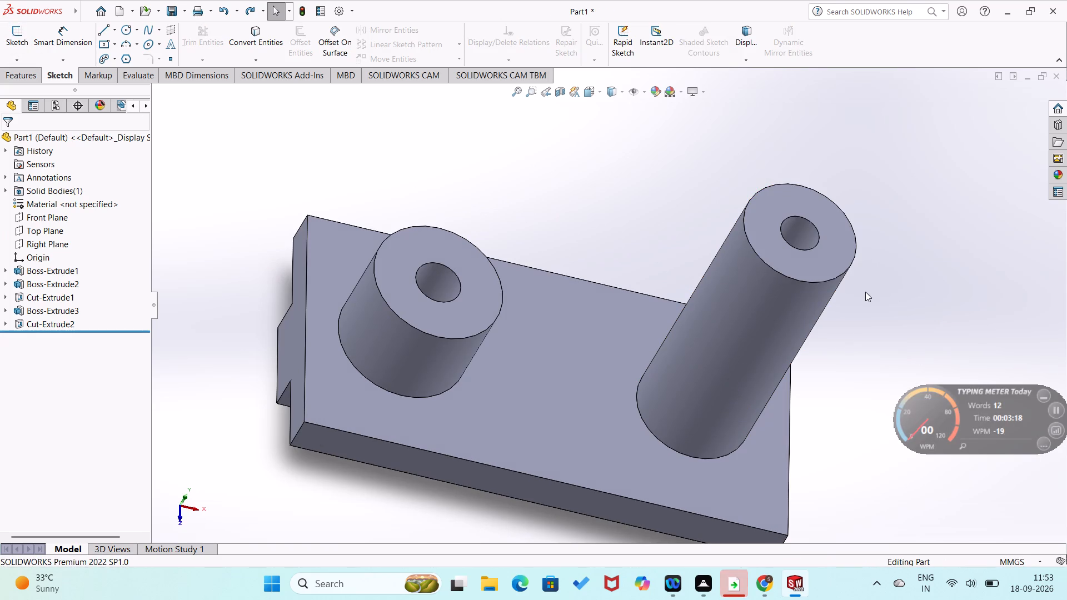
right_click(834, 264)
click(856, 245)
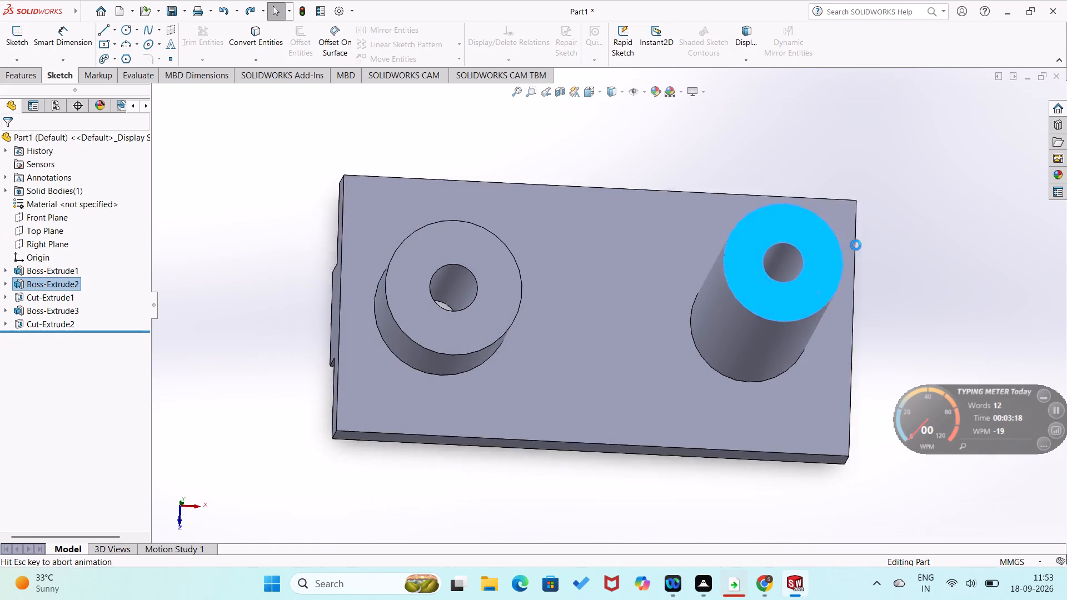
click(278, 247)
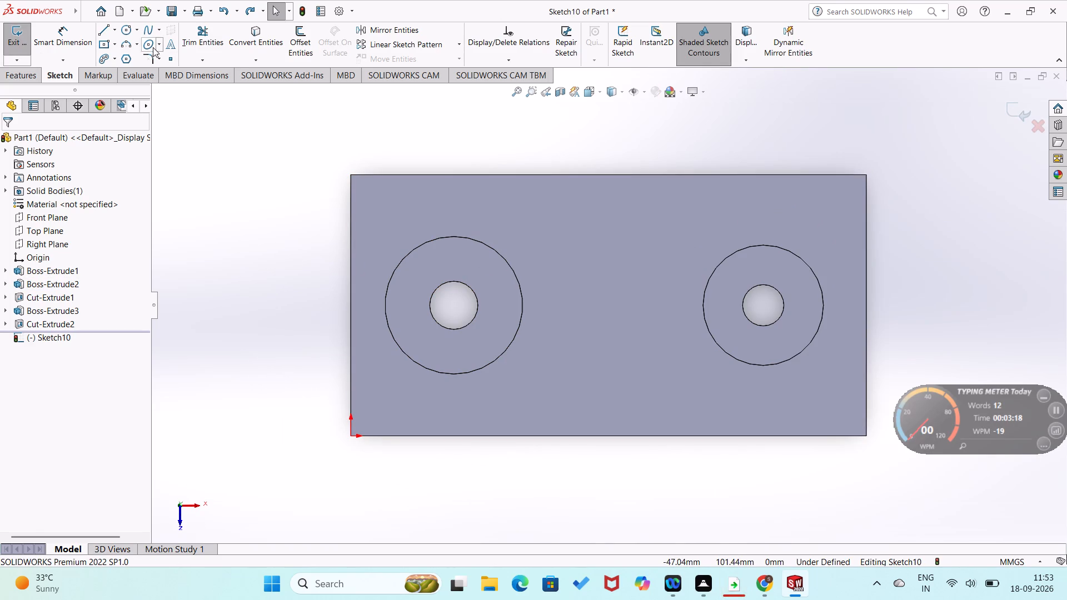
click(100, 26)
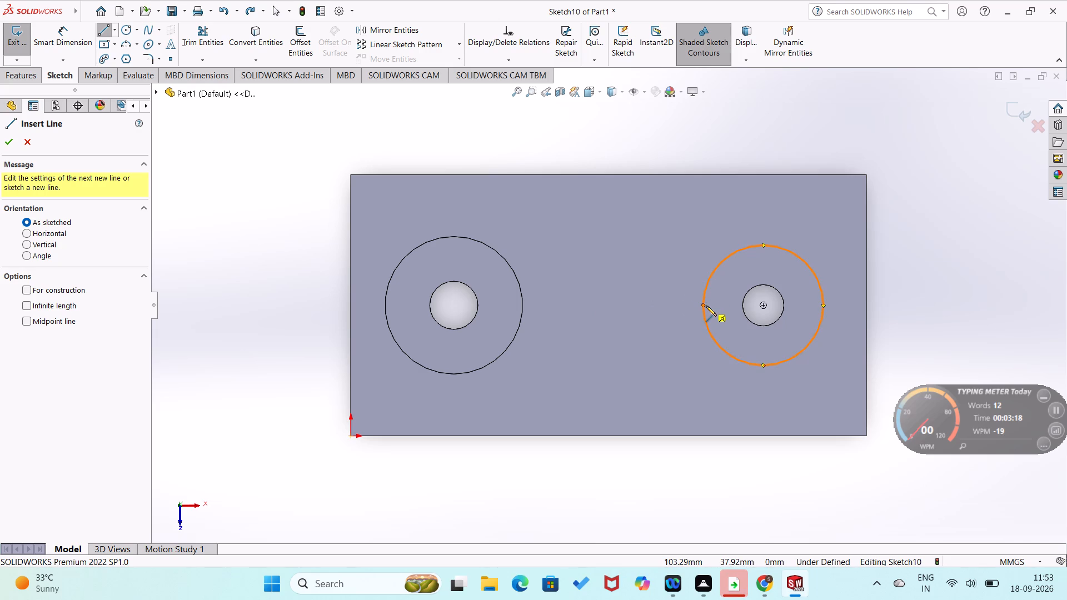
click(703, 307)
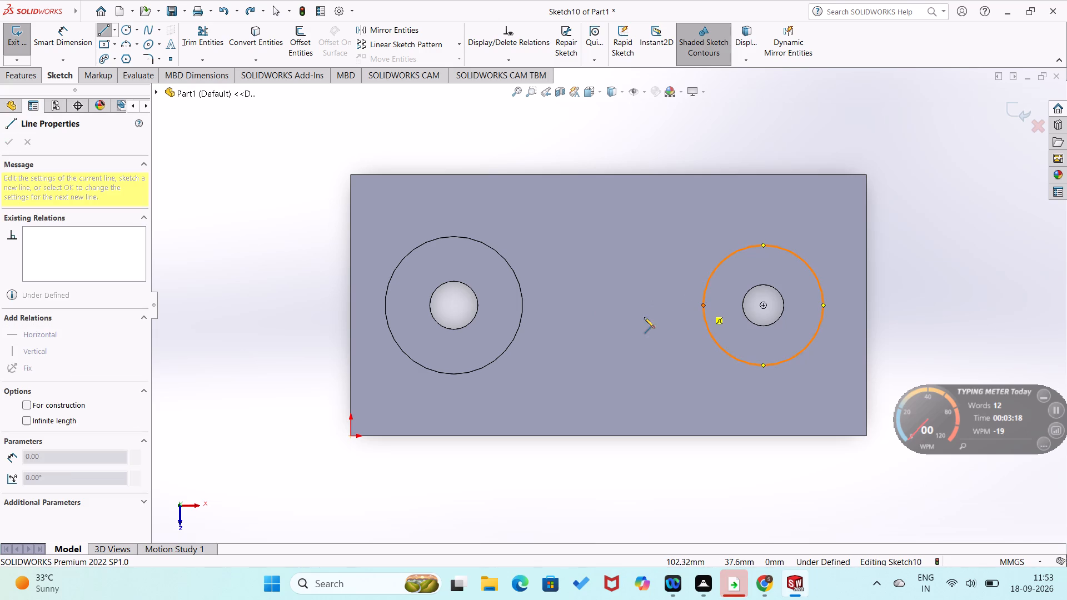
click(522, 304)
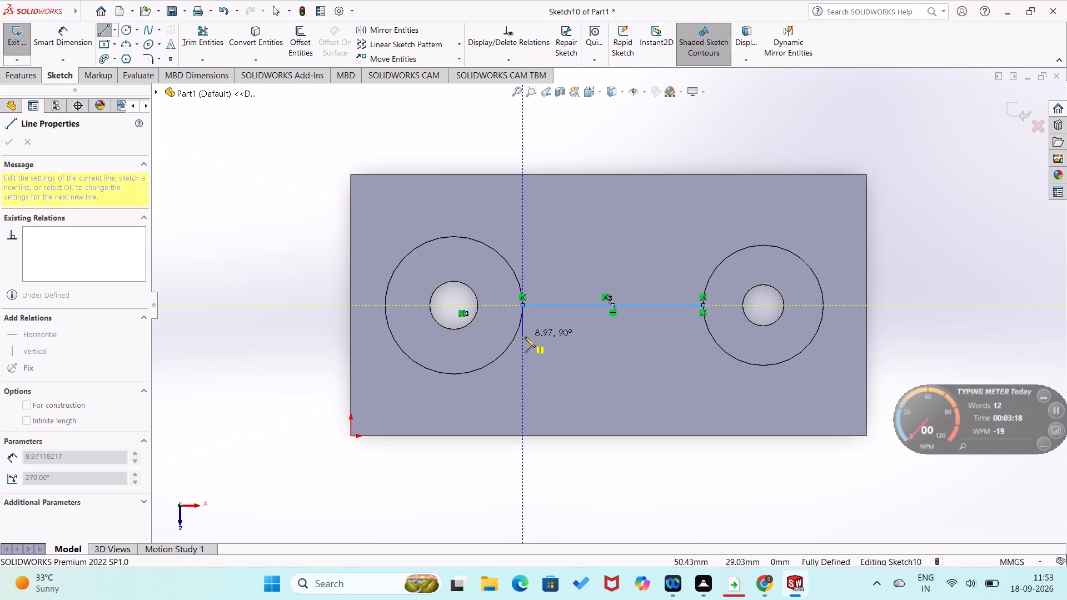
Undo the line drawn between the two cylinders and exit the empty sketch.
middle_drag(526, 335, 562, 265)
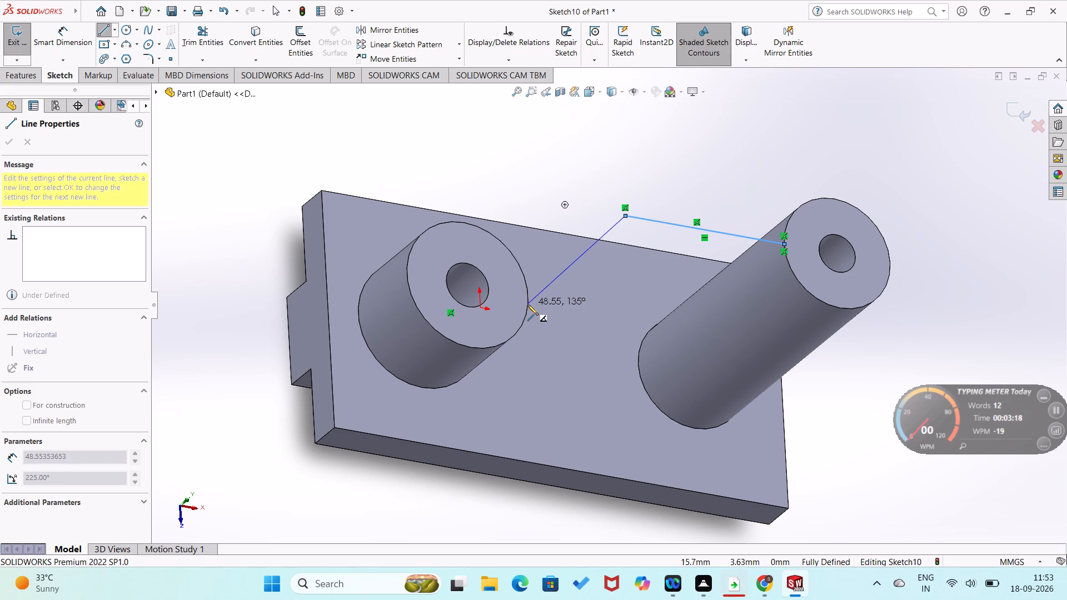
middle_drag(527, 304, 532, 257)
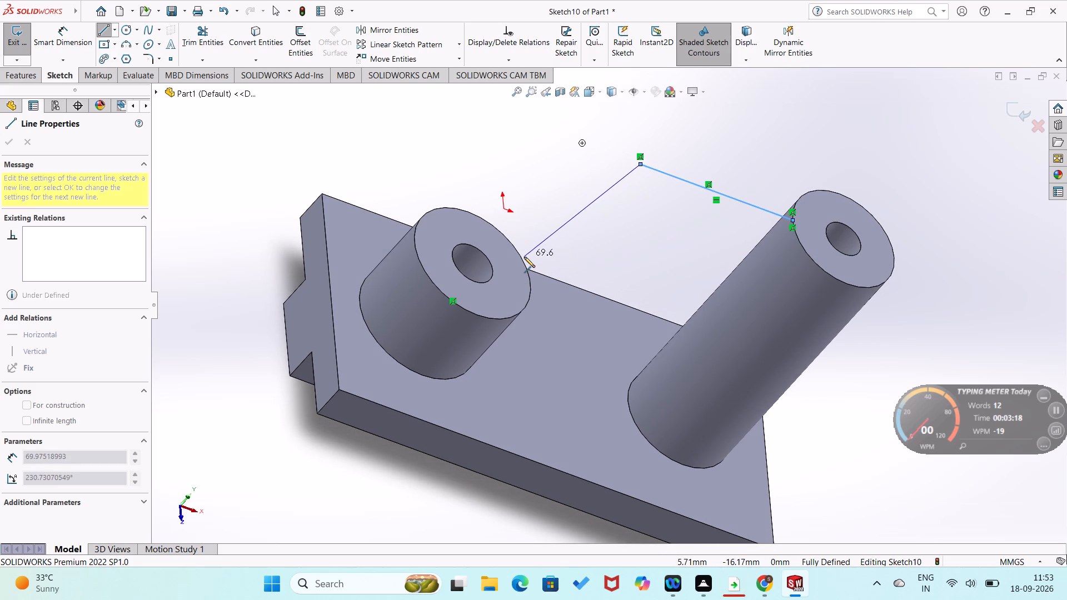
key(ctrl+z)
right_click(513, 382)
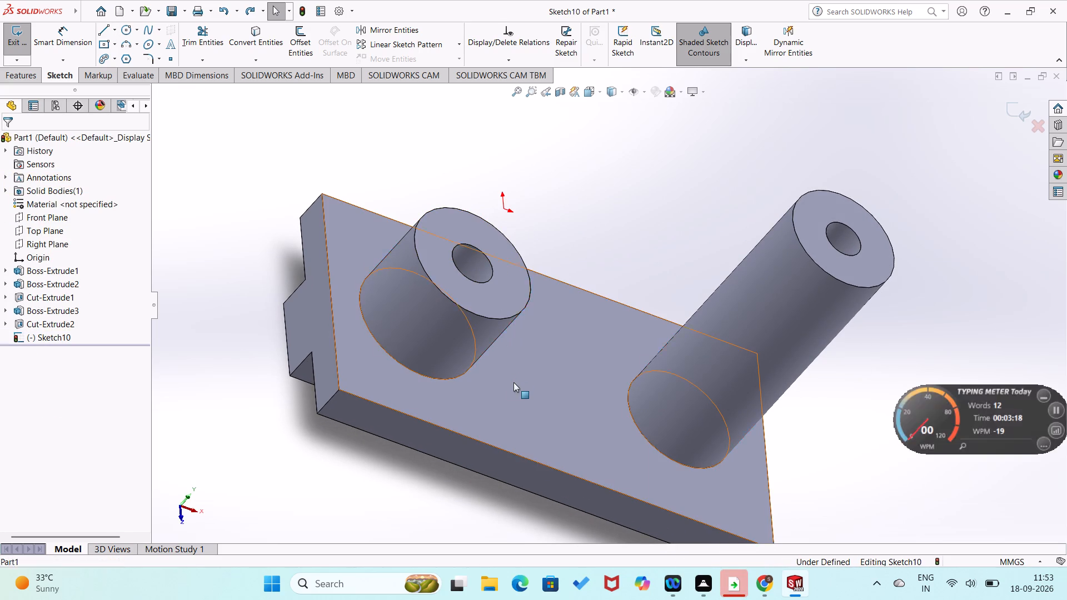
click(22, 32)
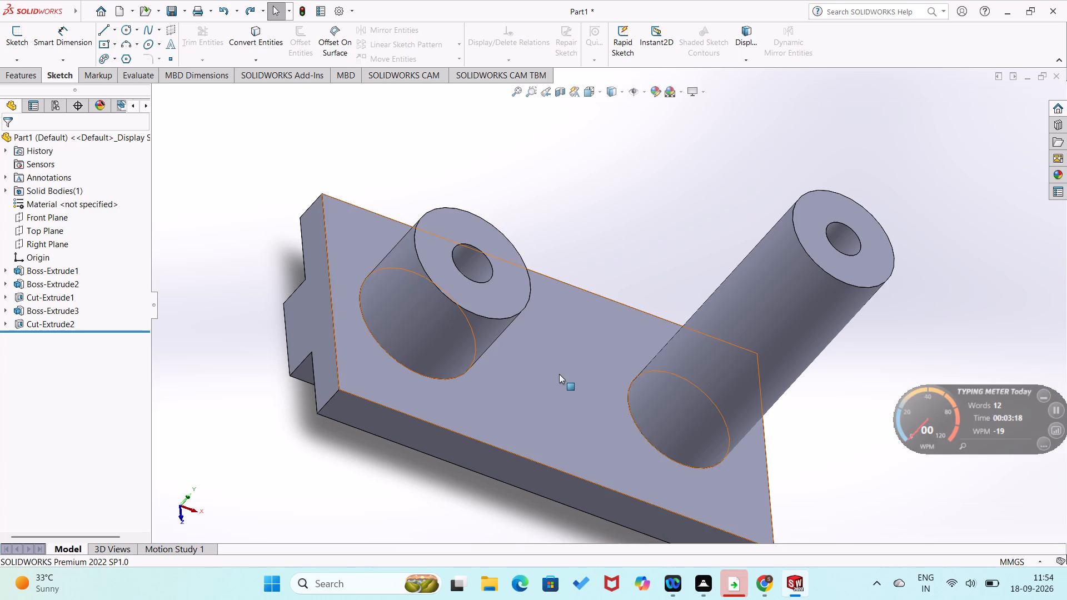
Open a sketch on the base's top face and draw a horizontal line joining the facing edges of both cylinders.
right_click(560, 374)
click(580, 326)
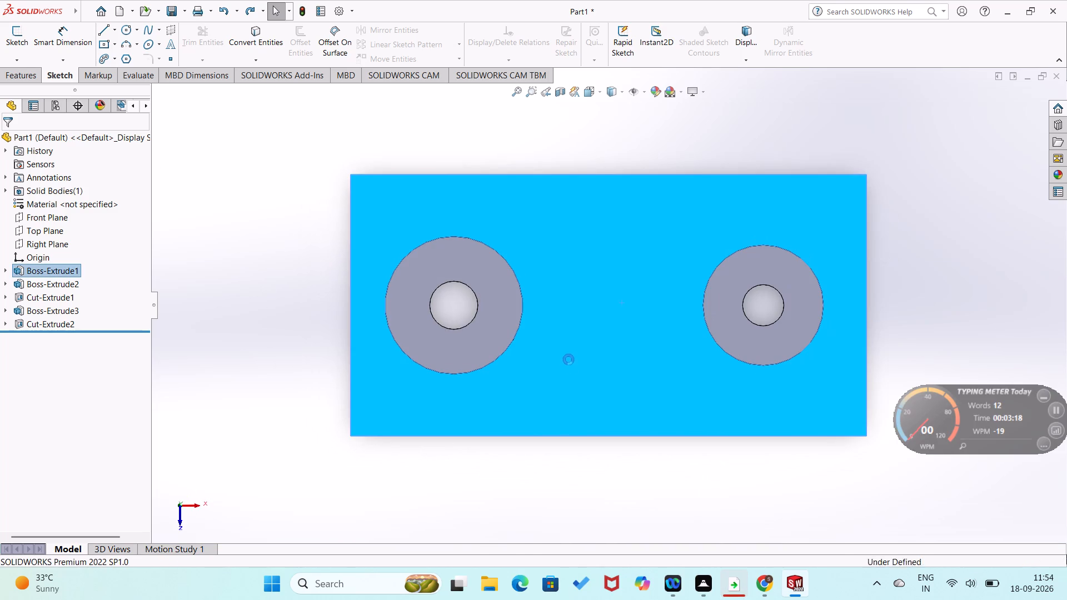
right_click(263, 391)
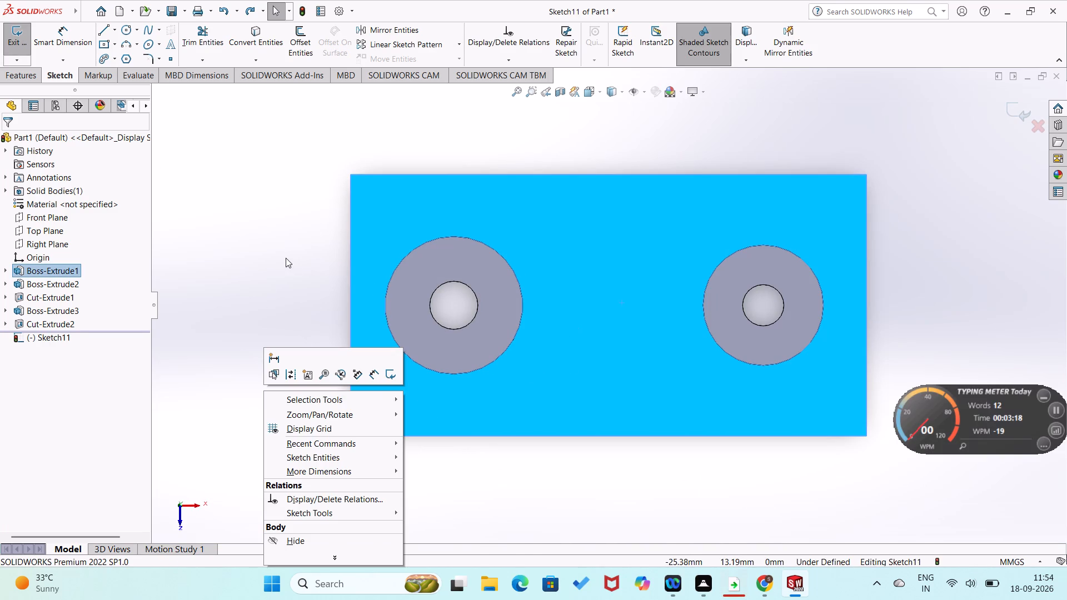
click(286, 258)
click(106, 27)
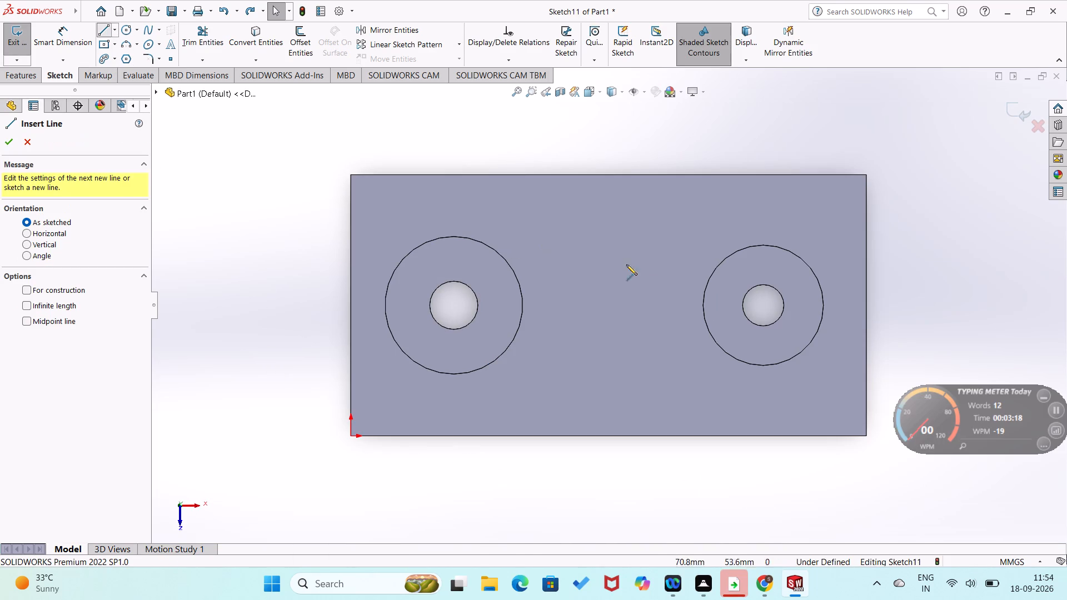
click(704, 304)
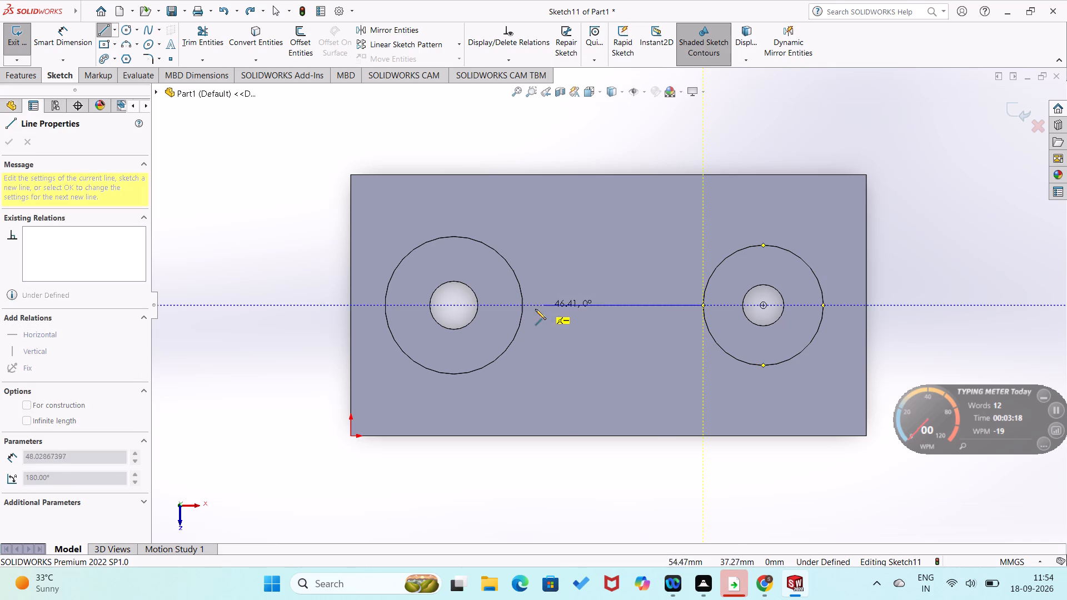
click(524, 306)
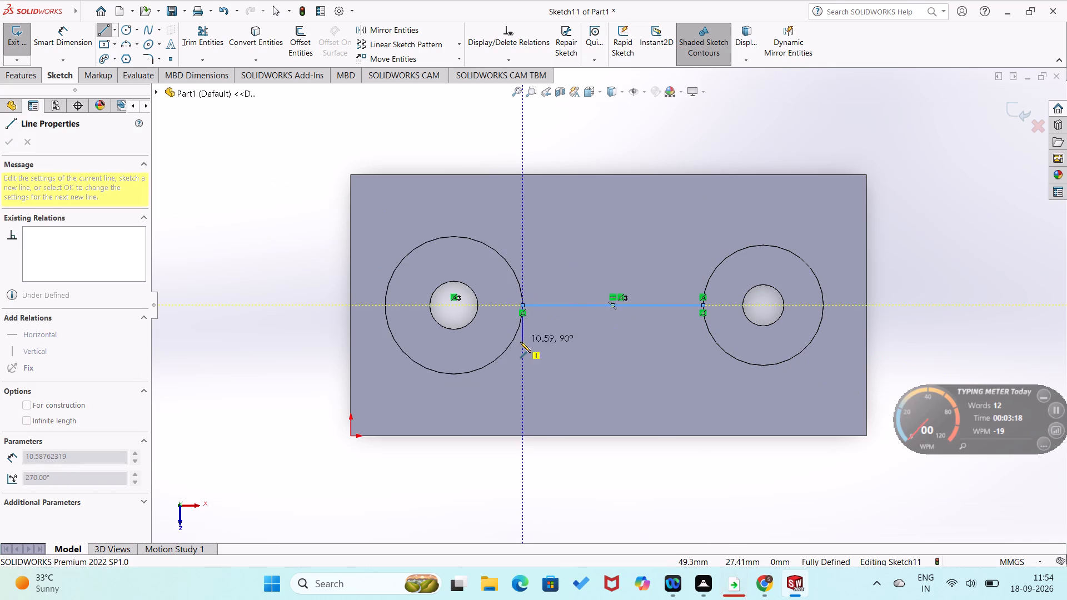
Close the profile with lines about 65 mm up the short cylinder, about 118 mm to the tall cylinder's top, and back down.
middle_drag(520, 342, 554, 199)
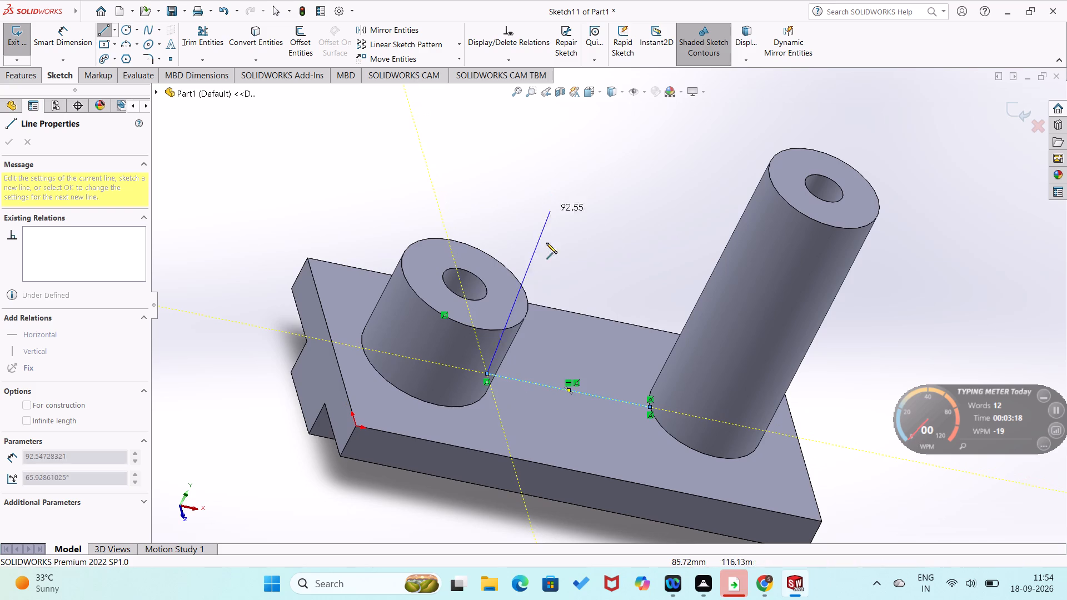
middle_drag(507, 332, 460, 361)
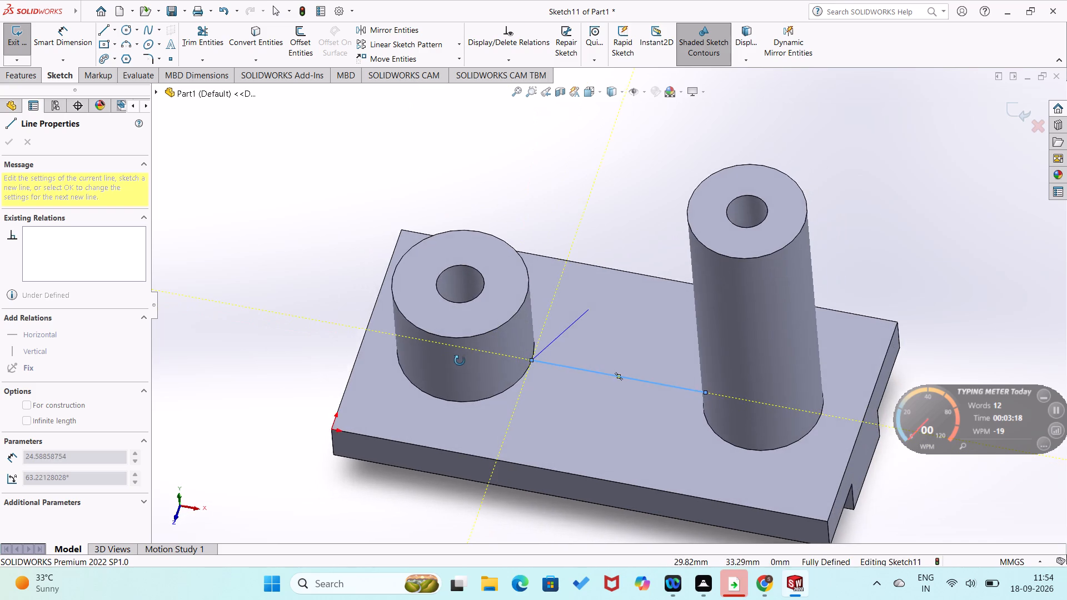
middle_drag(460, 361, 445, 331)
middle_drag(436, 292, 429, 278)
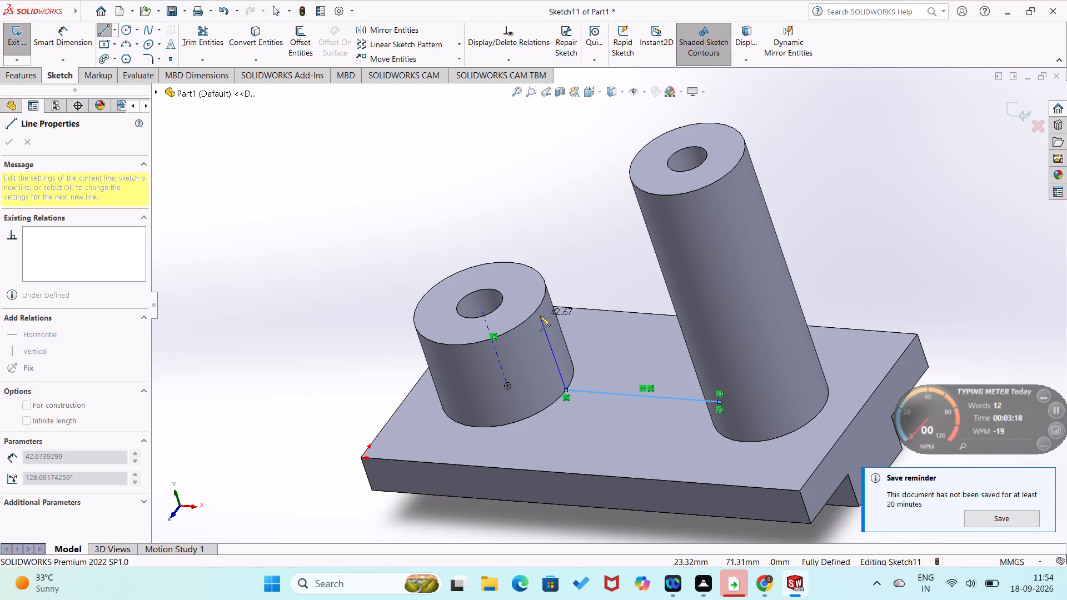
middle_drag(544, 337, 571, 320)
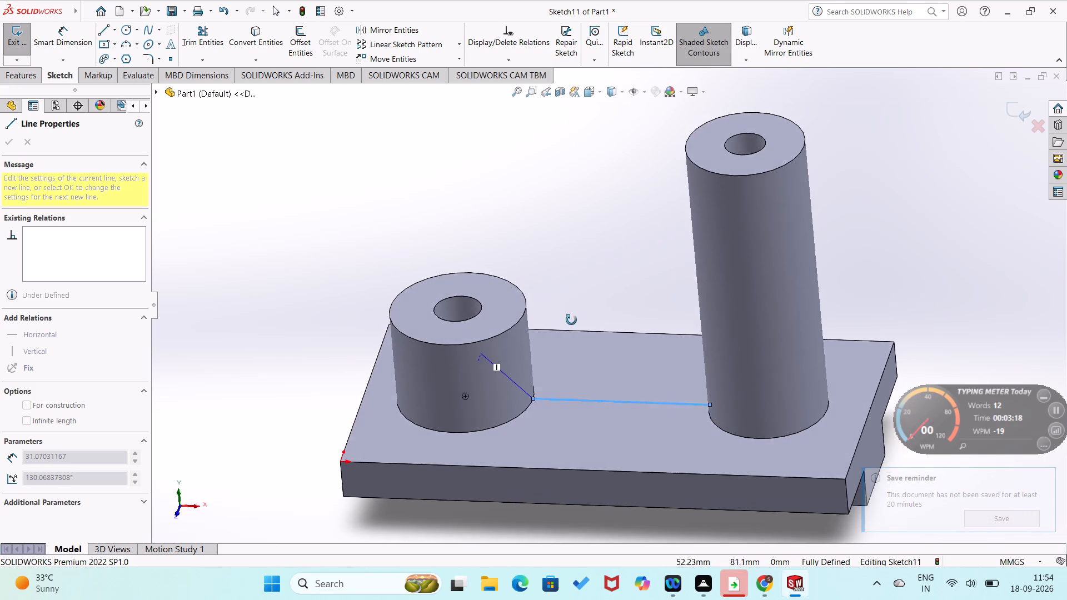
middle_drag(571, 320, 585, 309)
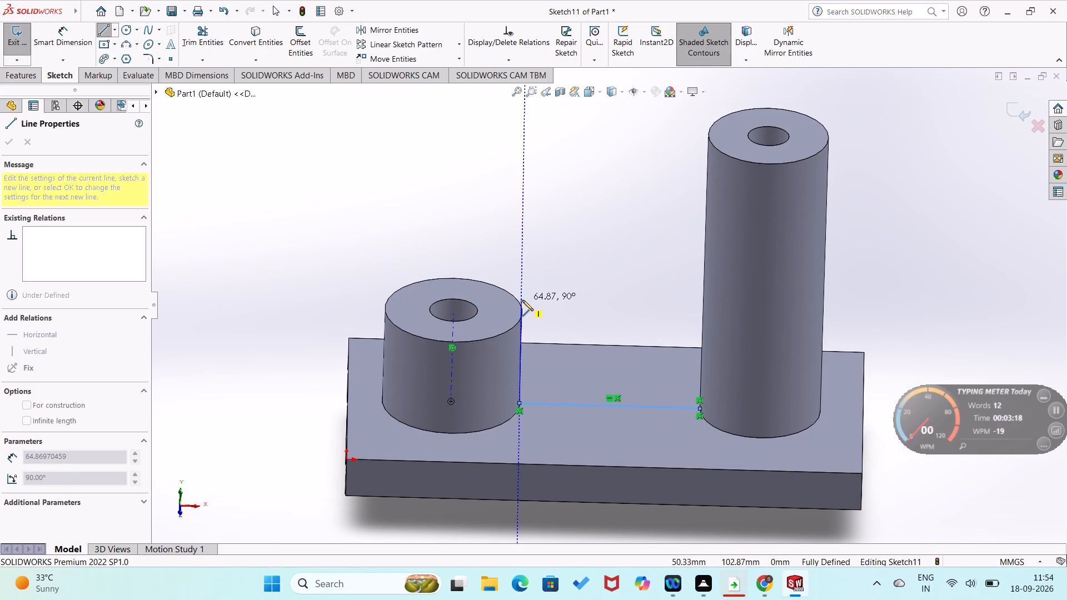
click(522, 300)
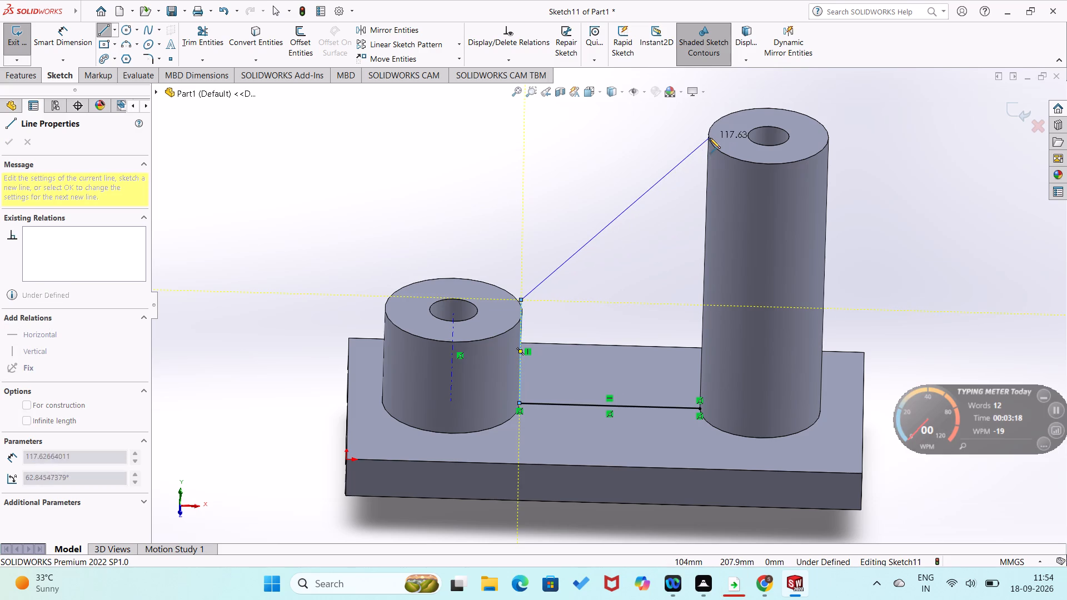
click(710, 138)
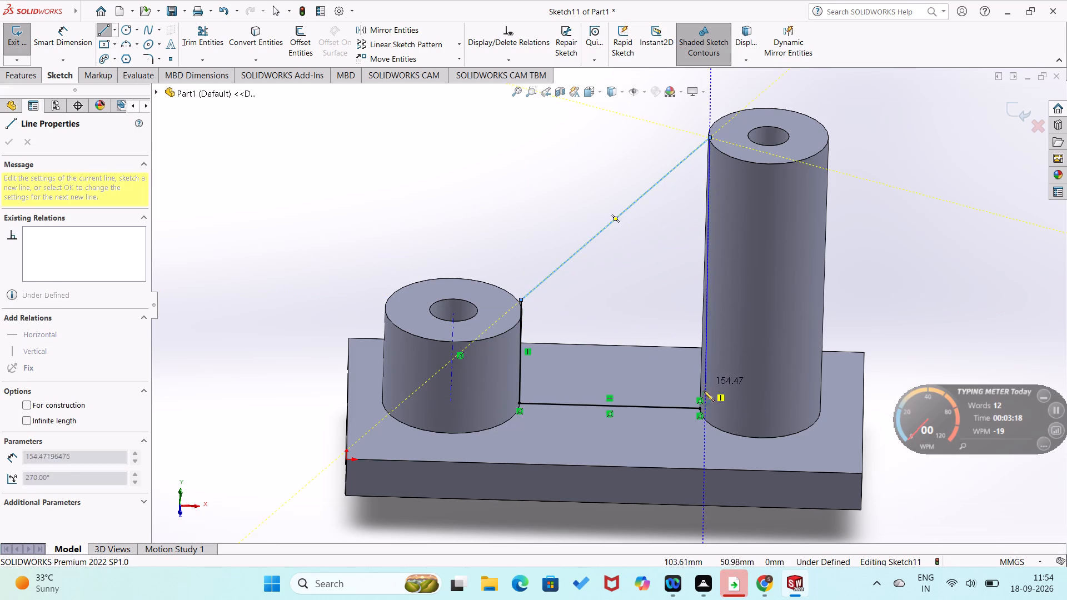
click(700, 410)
Examine the closed profile's corners and its alignment with the cylinders and base from several angles.
right_drag(642, 394, 630, 337)
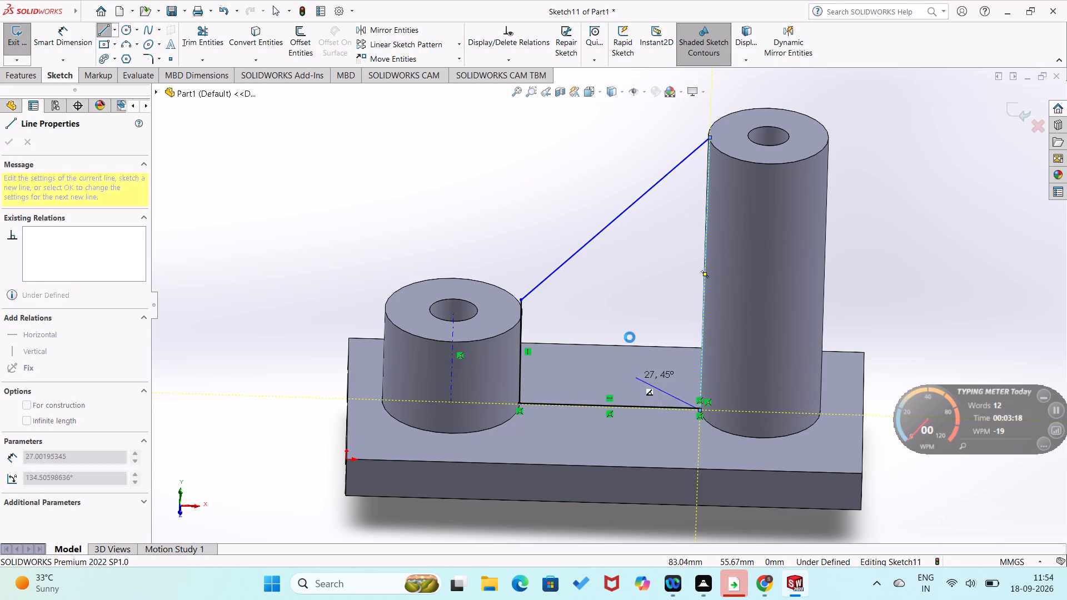
right_drag(630, 337, 644, 284)
scroll(683, 399, up, 3)
scroll(685, 399, down, 7)
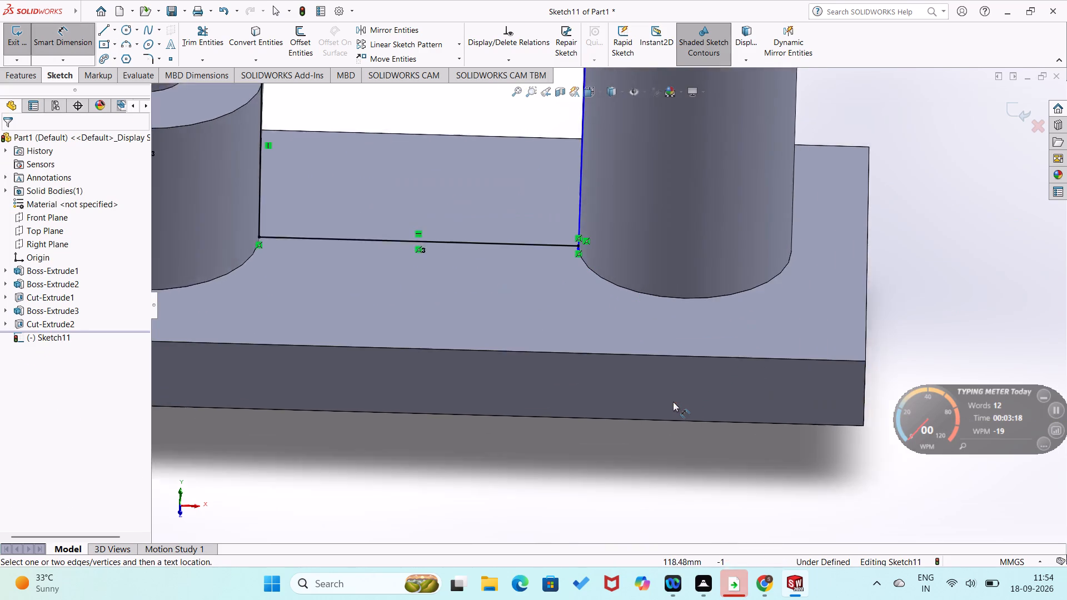
scroll(588, 314, down, 3)
scroll(541, 244, down, 1)
scroll(541, 243, up, 2)
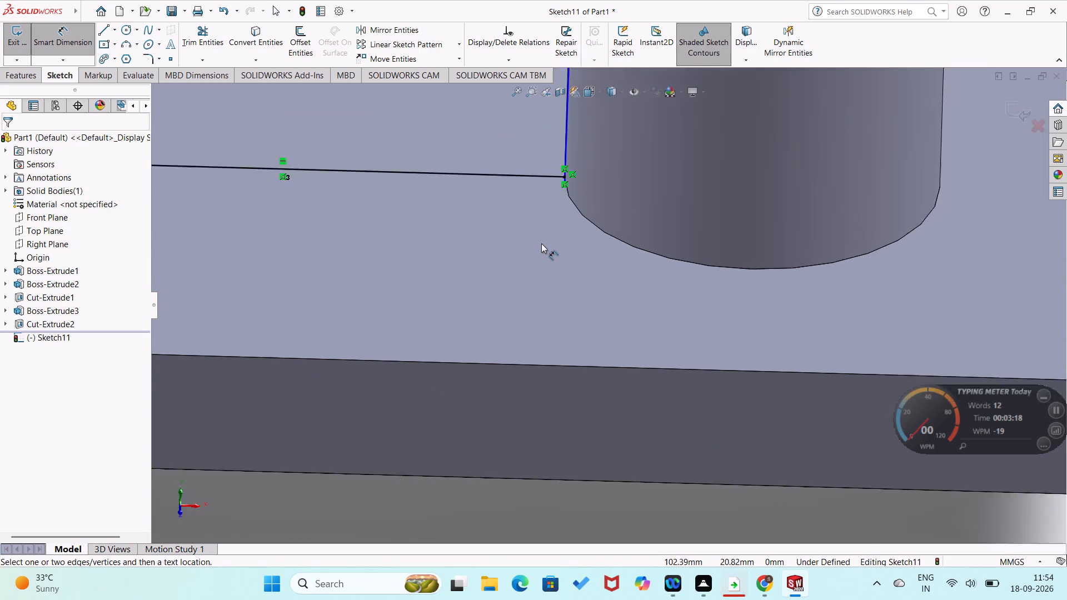
scroll(541, 243, up, 7)
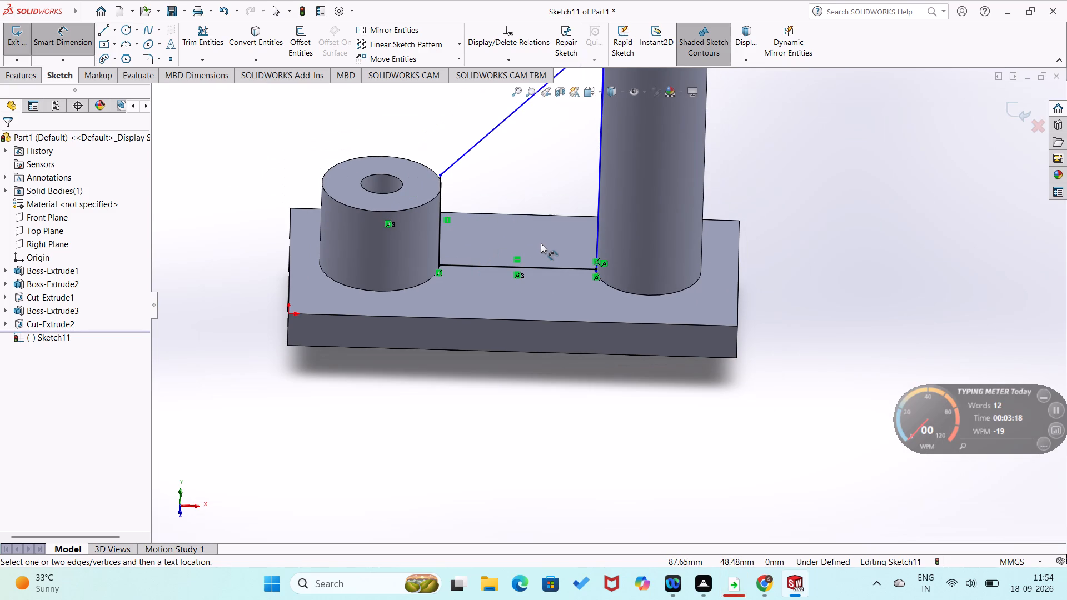
scroll(541, 243, up, 1)
middle_click(543, 227)
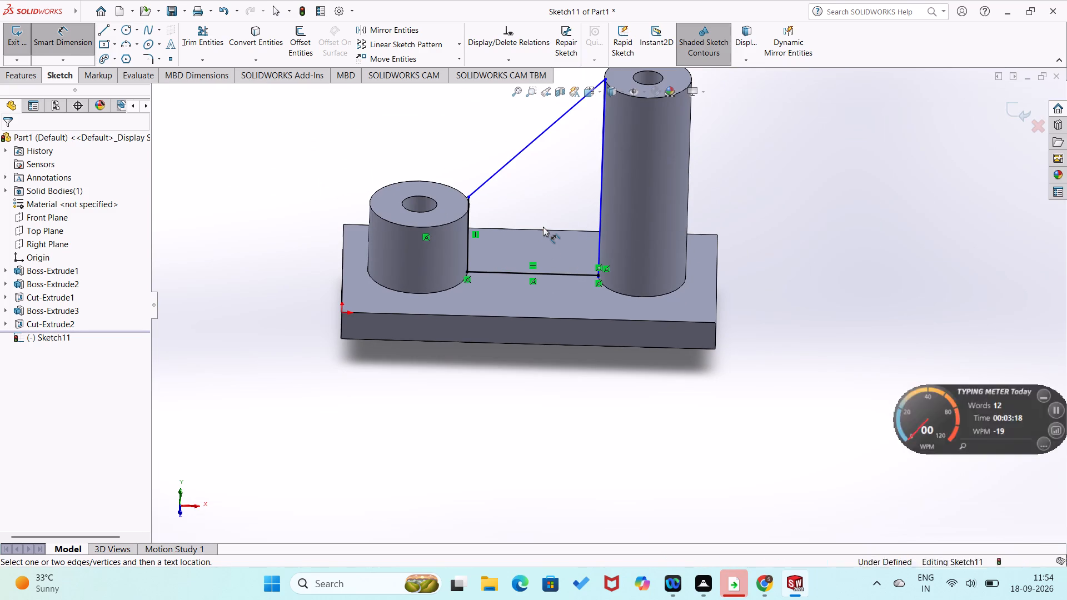
click(543, 227)
middle_drag(543, 227, 550, 272)
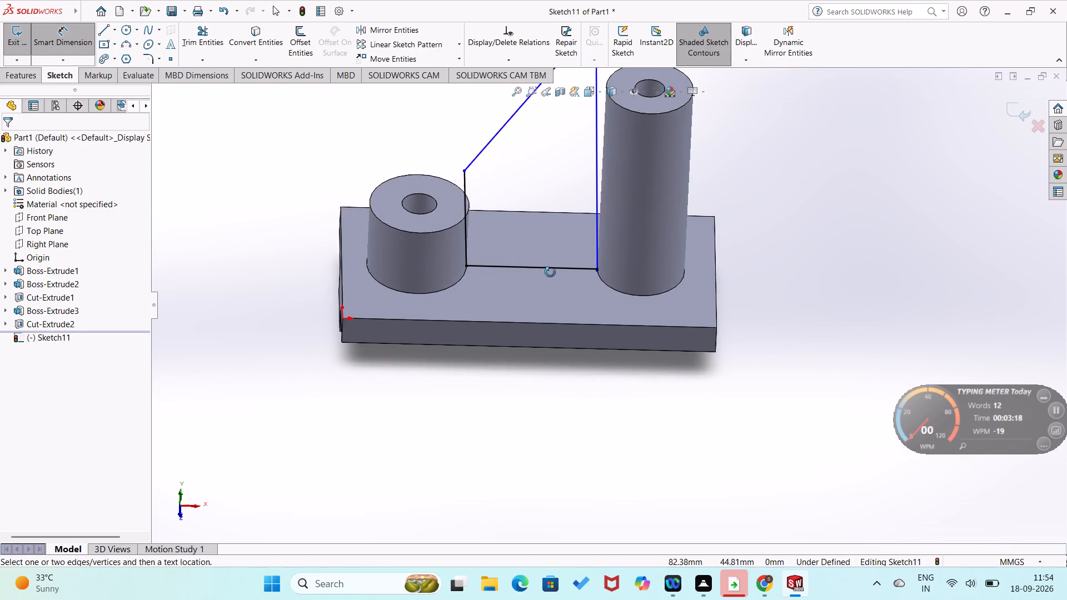
middle_drag(550, 272, 571, 203)
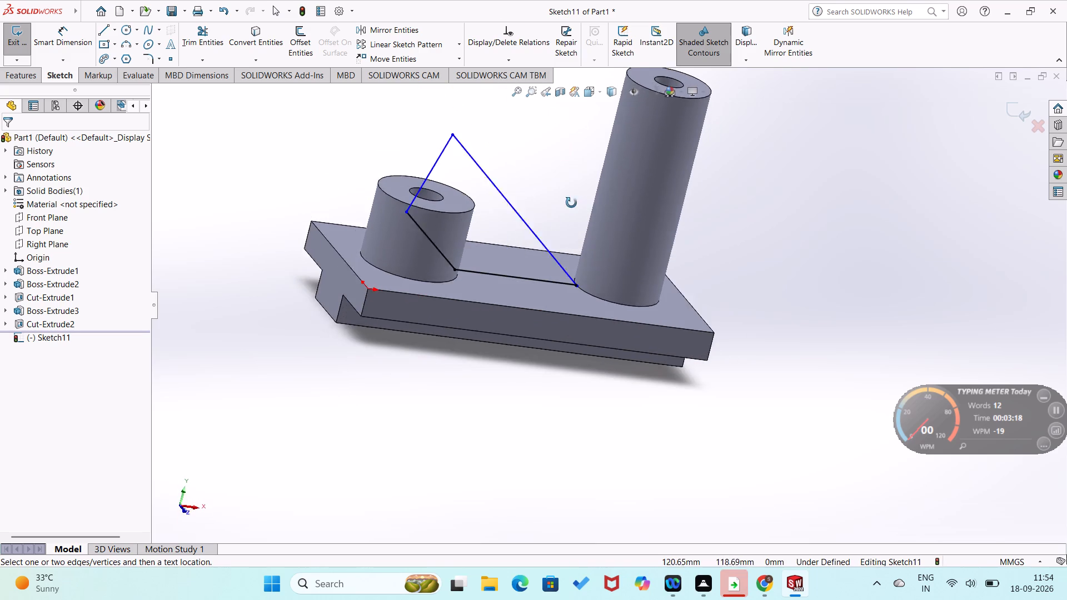
middle_drag(571, 203, 530, 405)
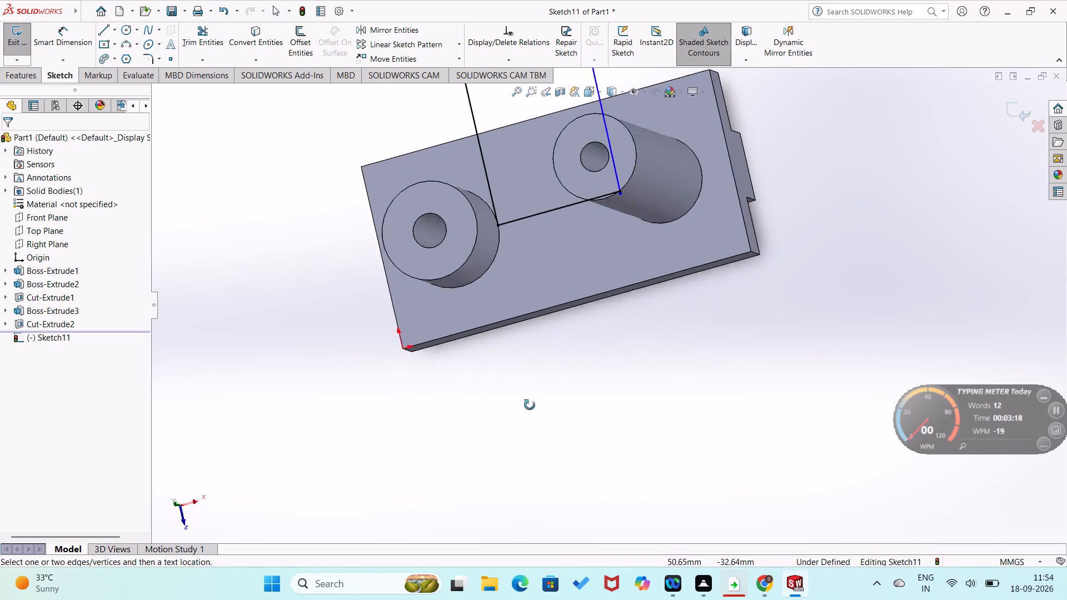
middle_drag(530, 405, 513, 432)
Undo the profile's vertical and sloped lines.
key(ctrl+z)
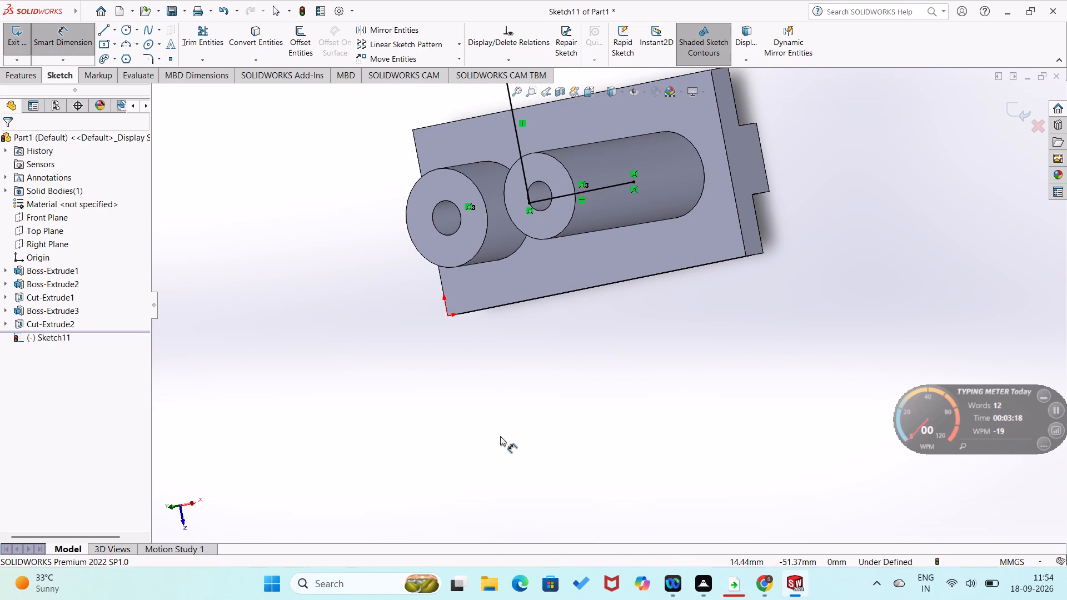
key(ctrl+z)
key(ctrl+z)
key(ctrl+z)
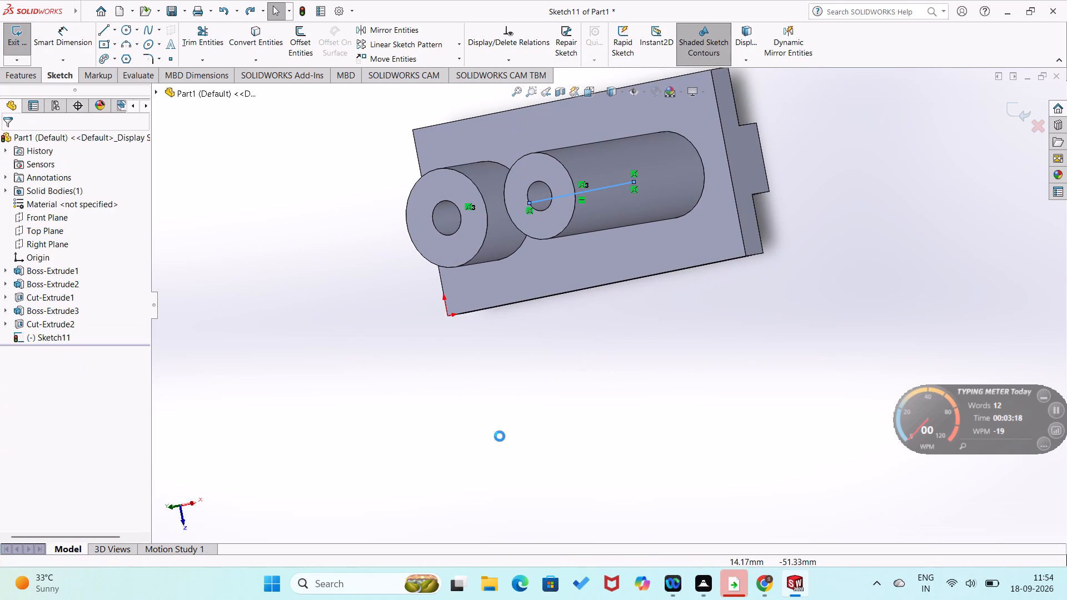
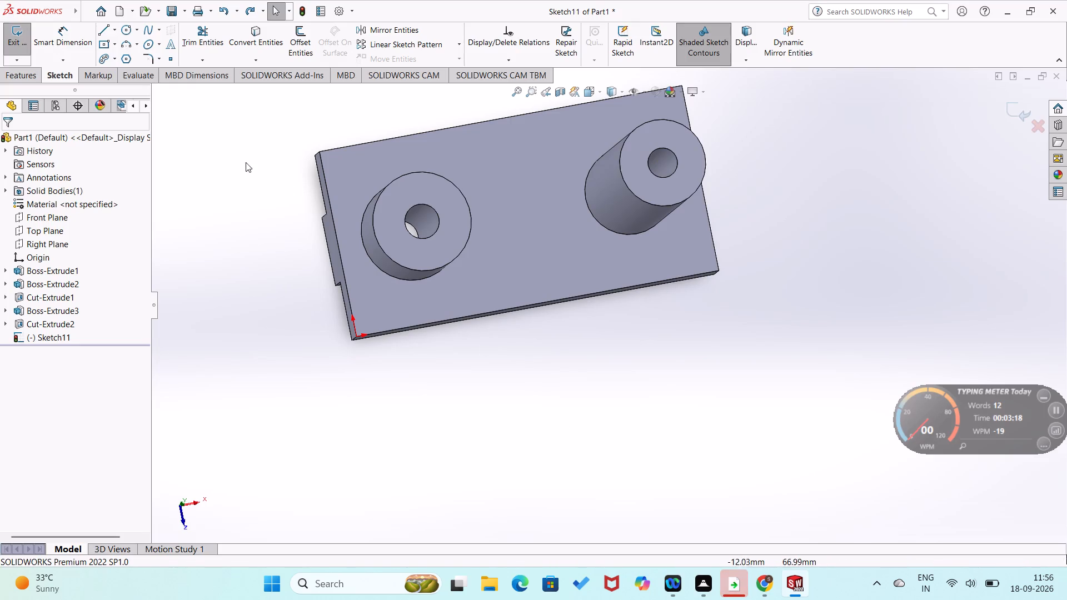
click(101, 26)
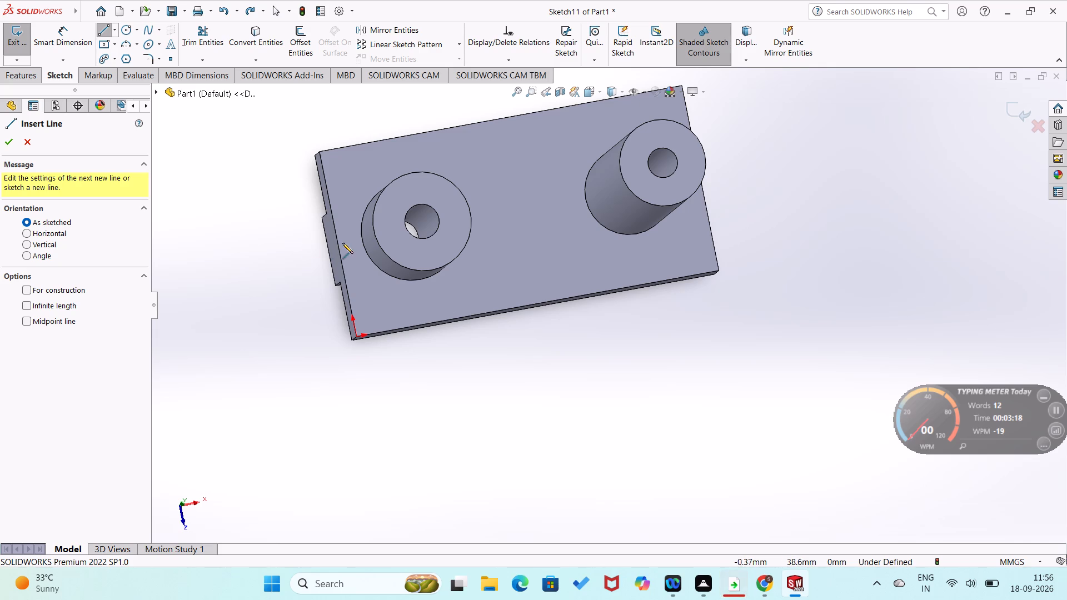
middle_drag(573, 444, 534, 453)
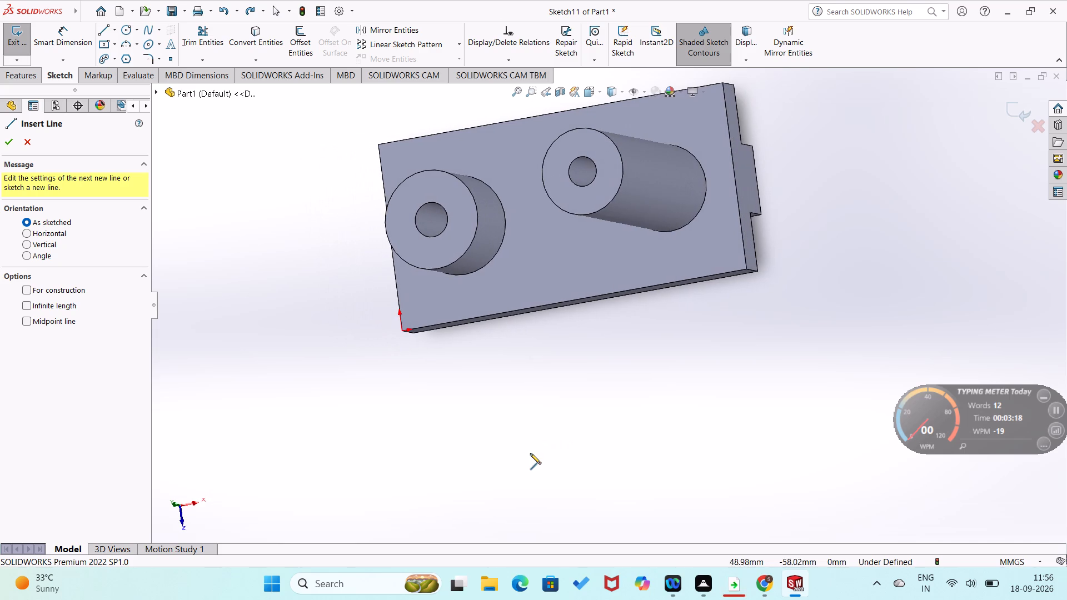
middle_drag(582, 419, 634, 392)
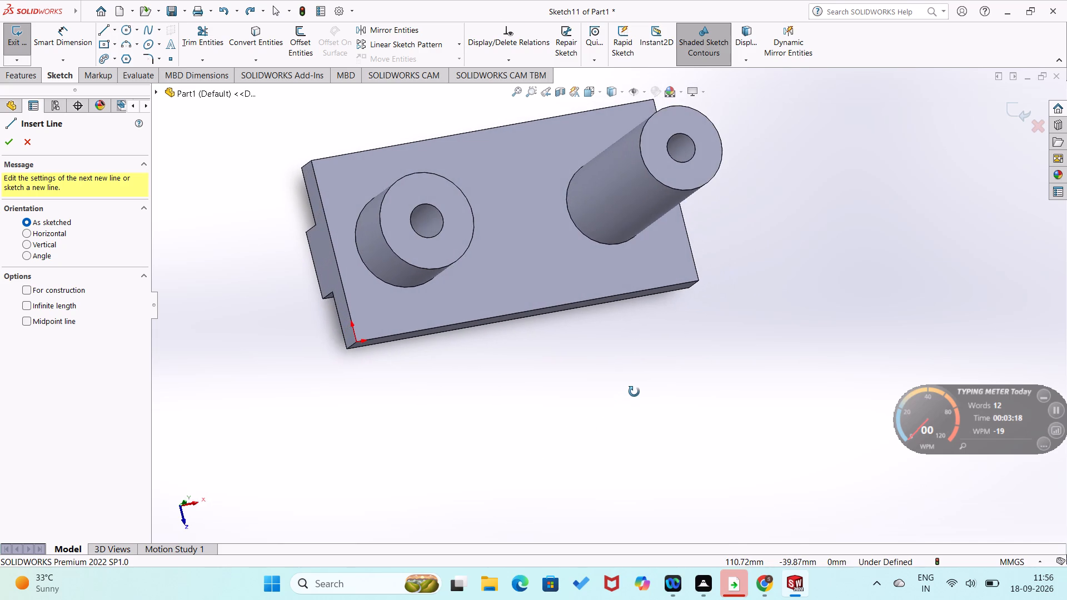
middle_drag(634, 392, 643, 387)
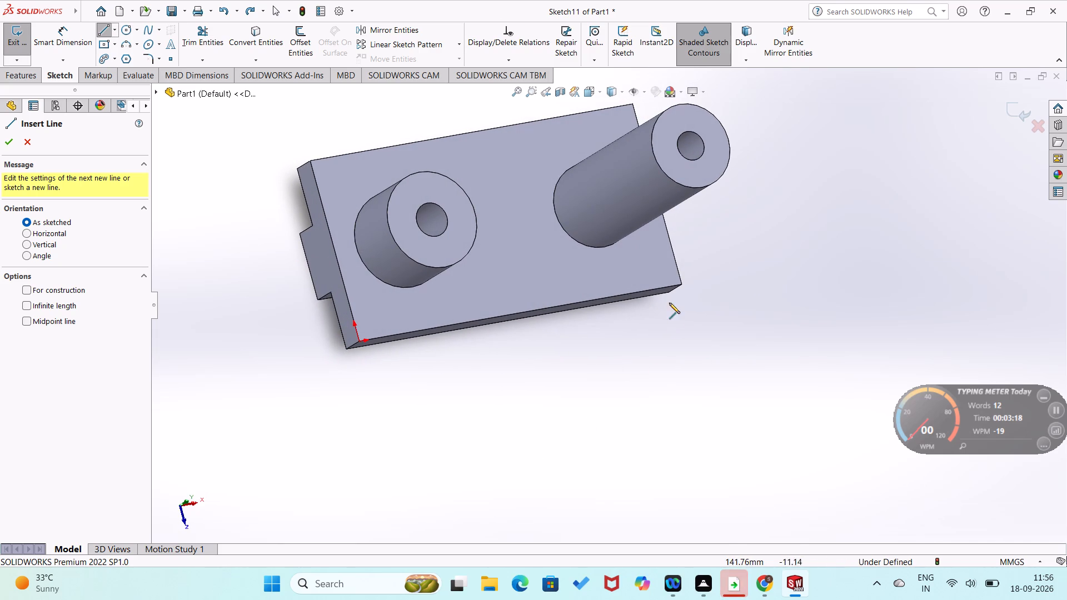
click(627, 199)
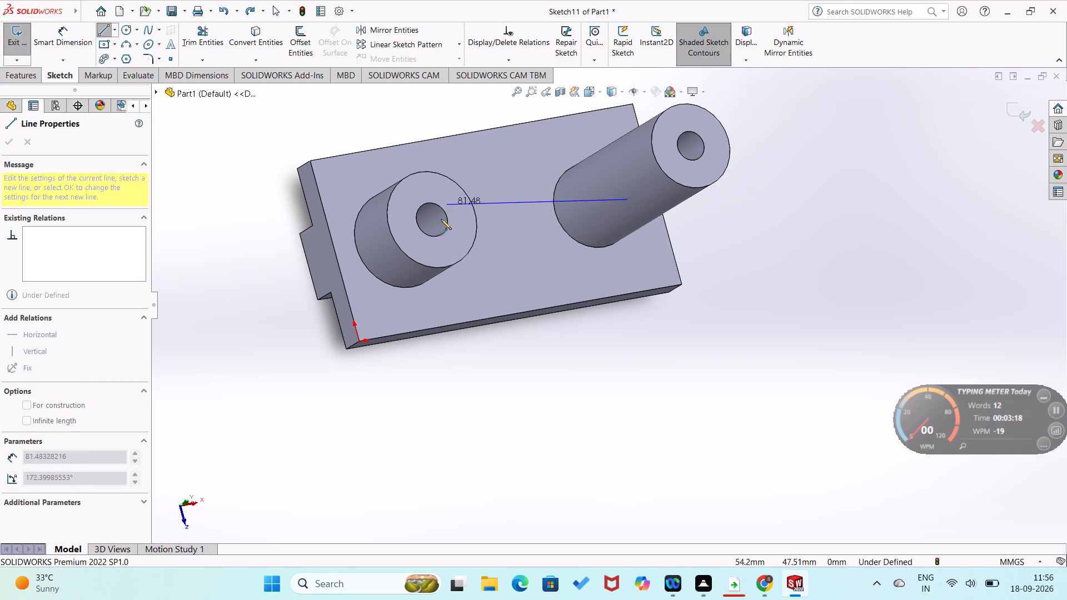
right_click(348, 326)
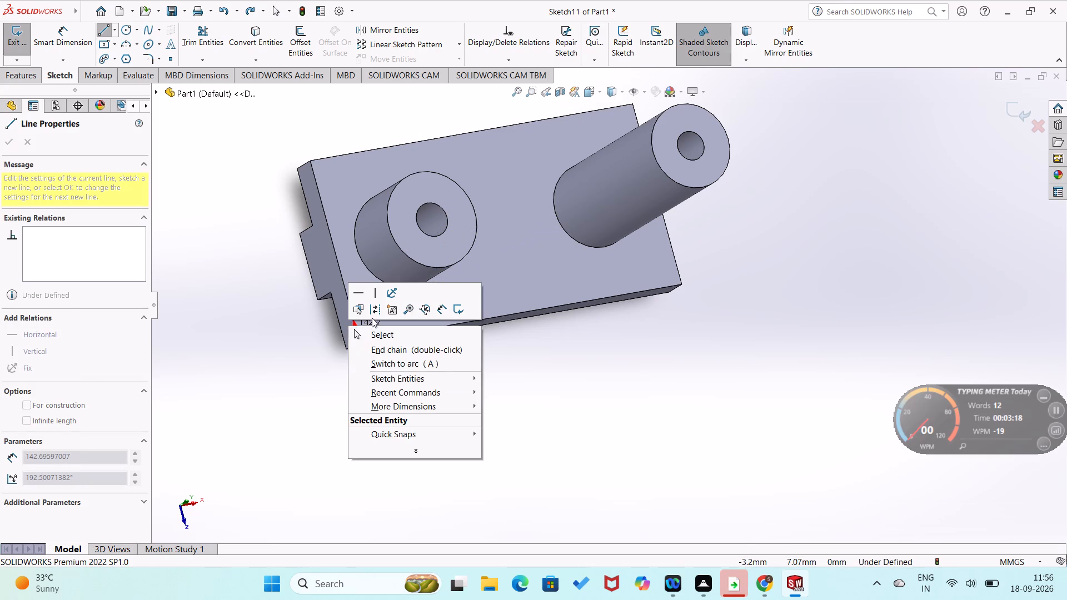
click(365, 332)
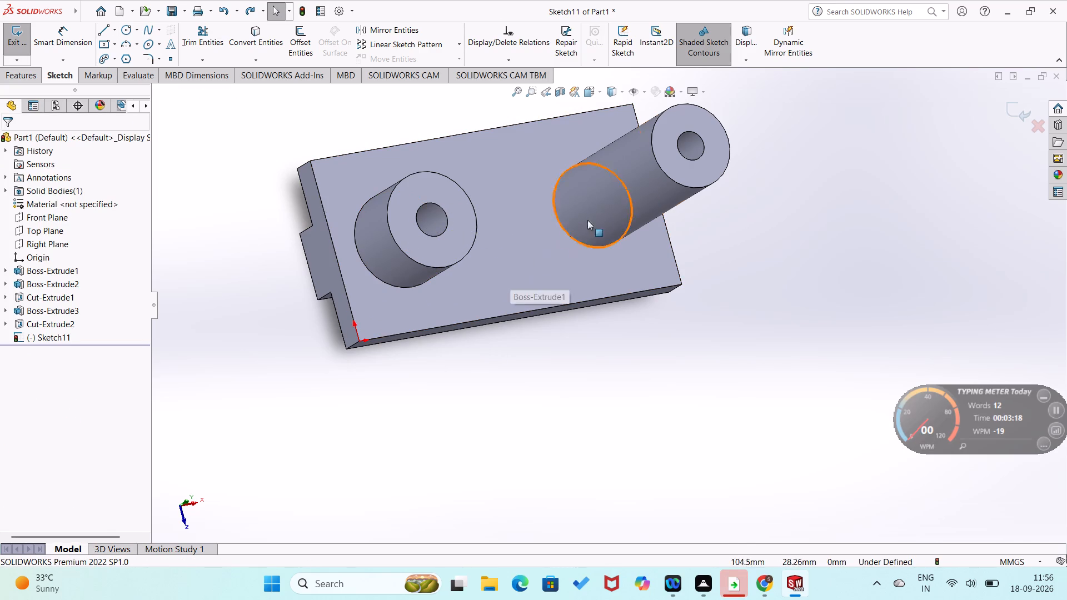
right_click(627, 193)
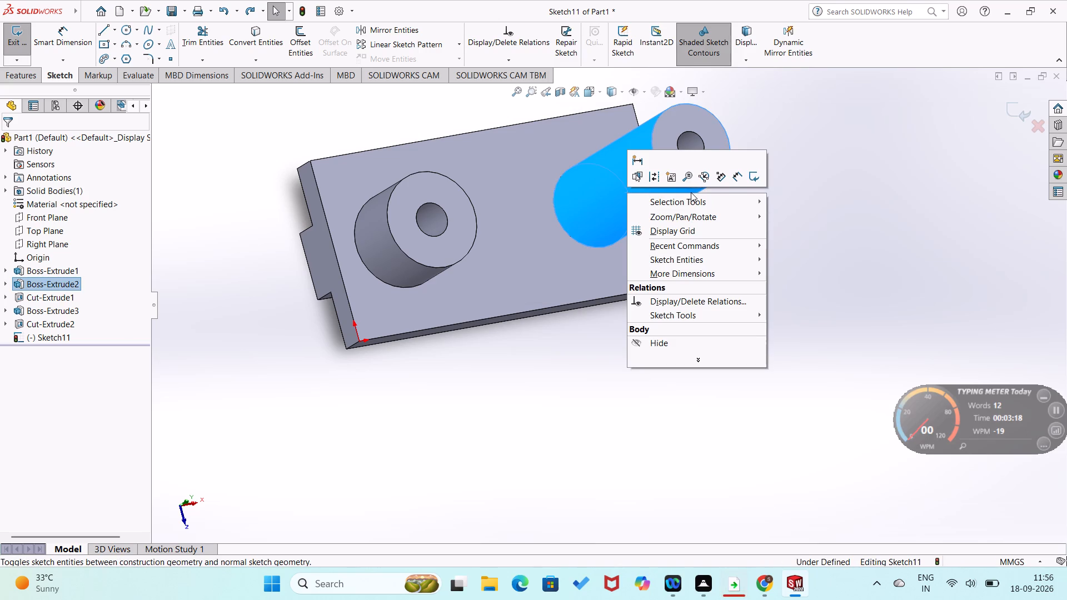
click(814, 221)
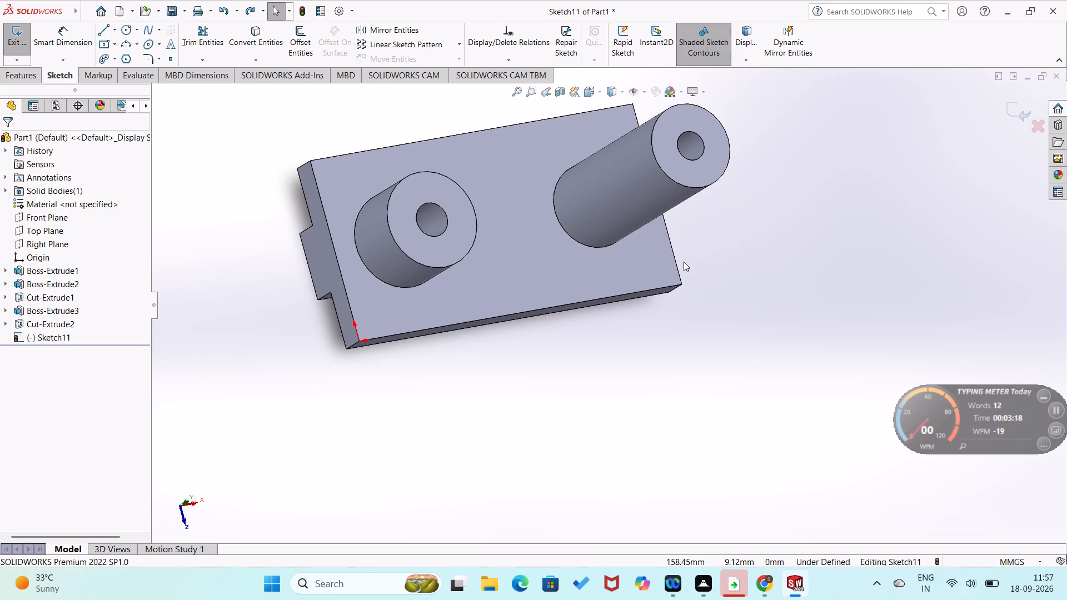
Exit the empty sketch on the base's top face.
middle_drag(646, 367, 645, 363)
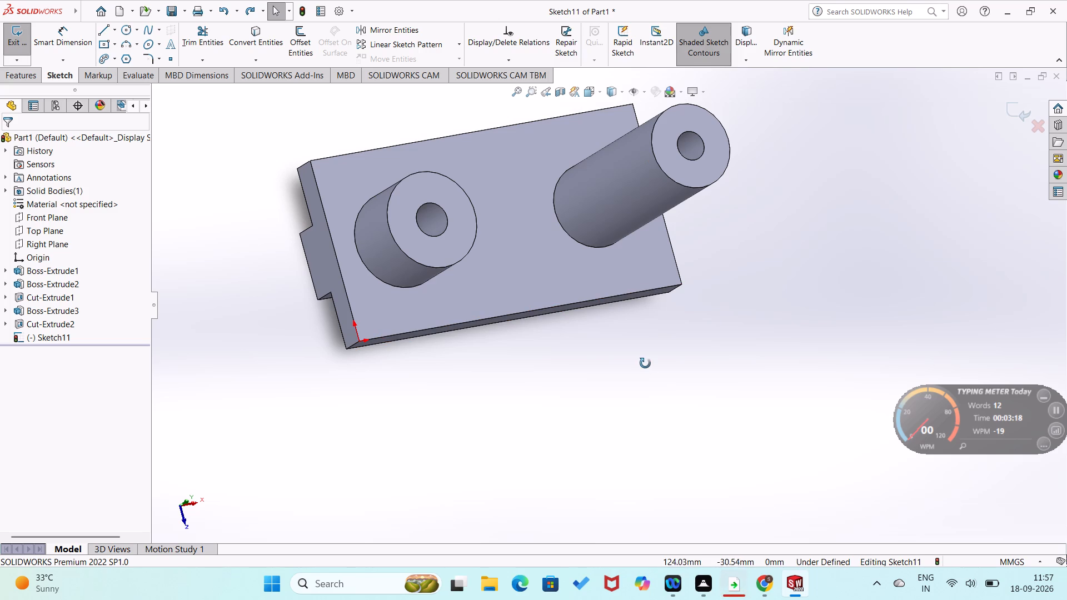
middle_drag(645, 363, 636, 318)
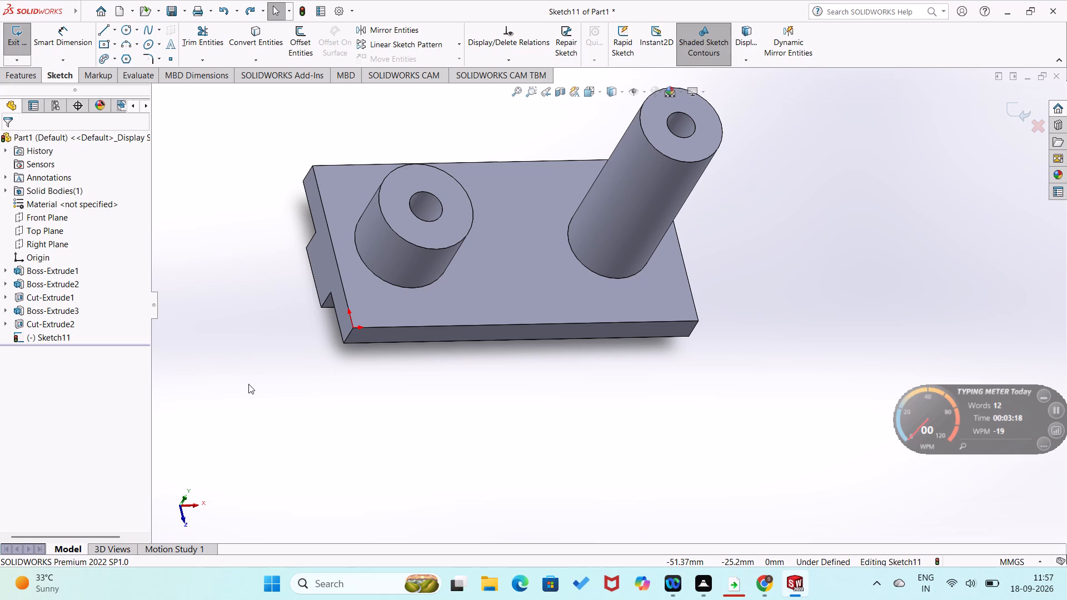
middle_drag(430, 468, 430, 467)
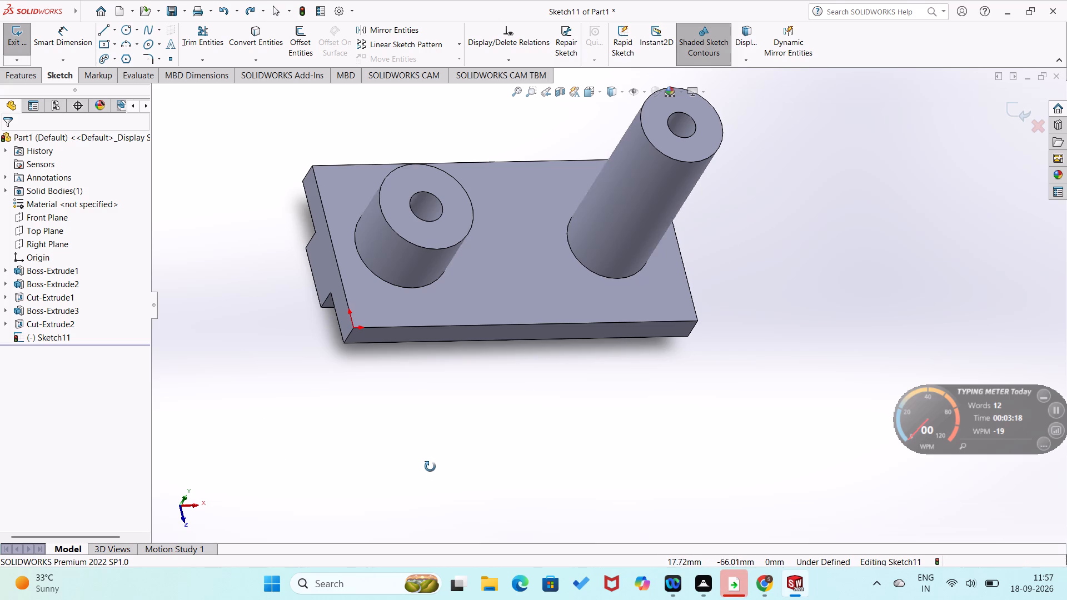
middle_drag(430, 467, 435, 408)
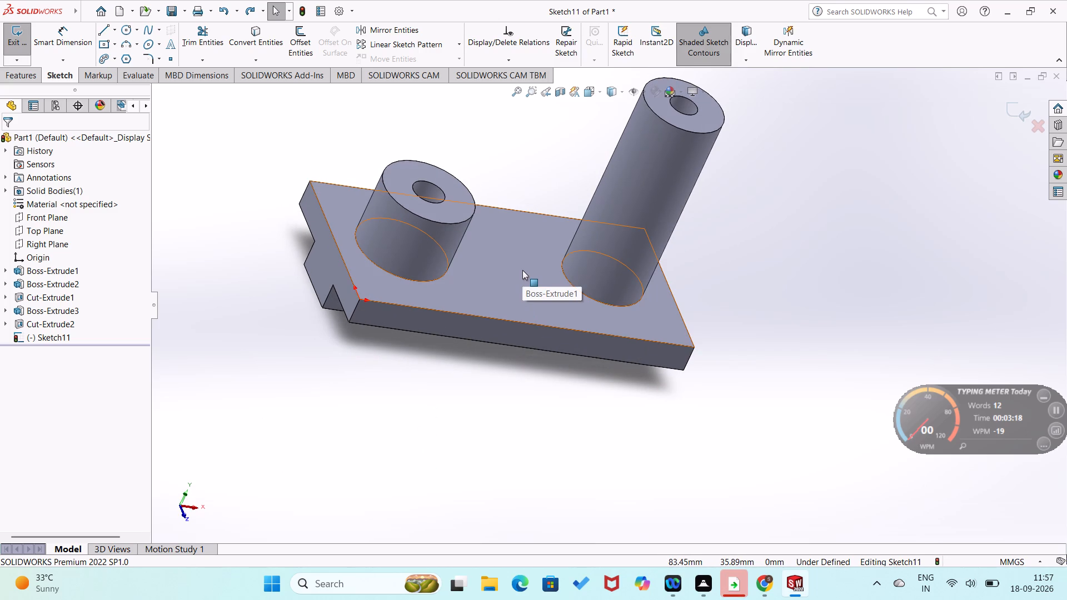
middle_drag(521, 270, 503, 317)
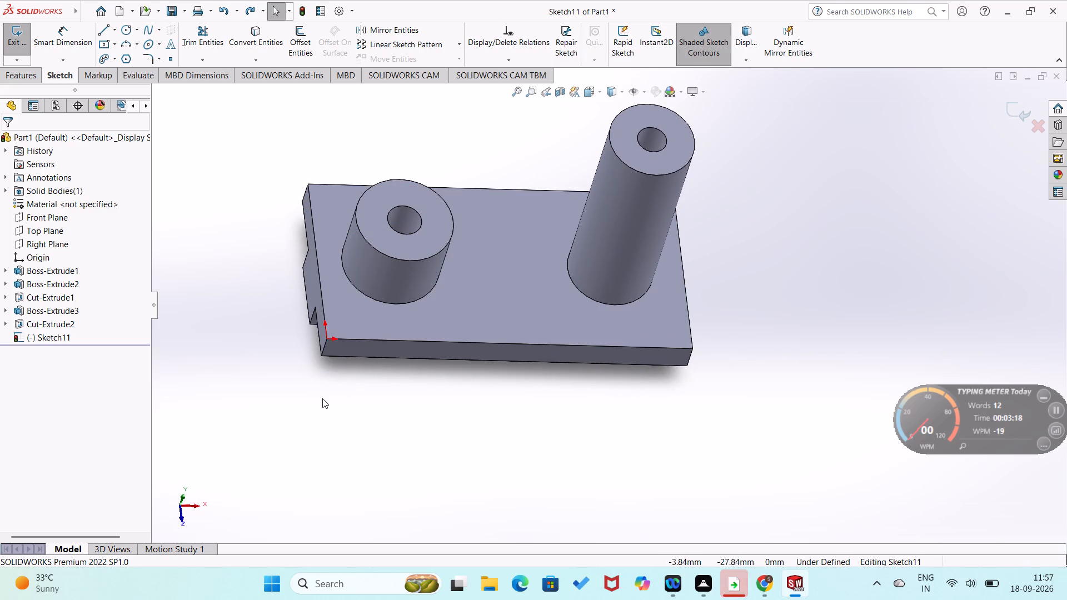
click(322, 399)
right_click(523, 263)
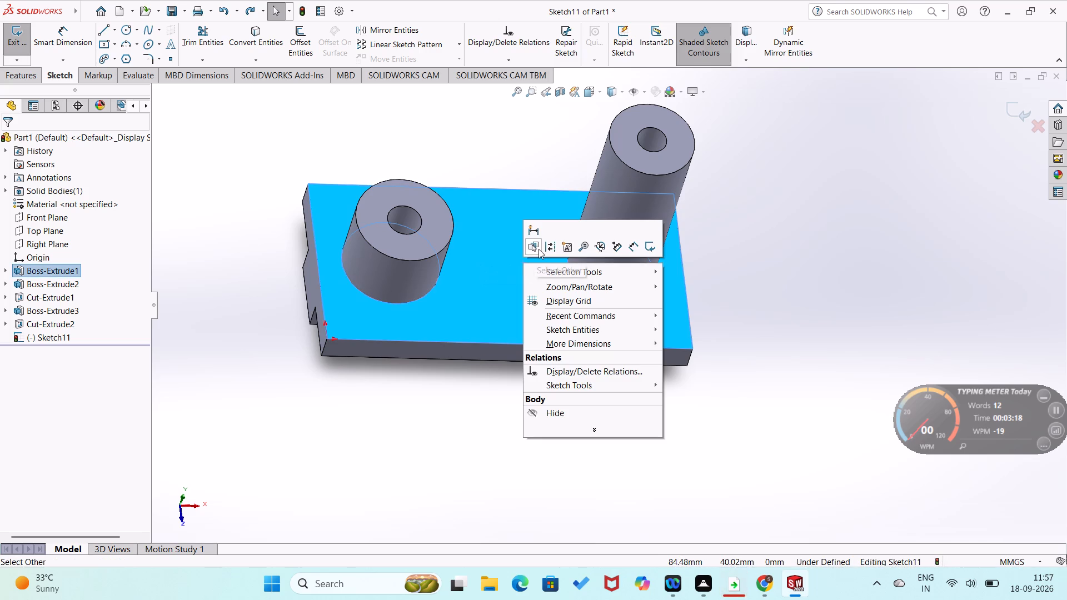
drag(16, 26, 16, 32)
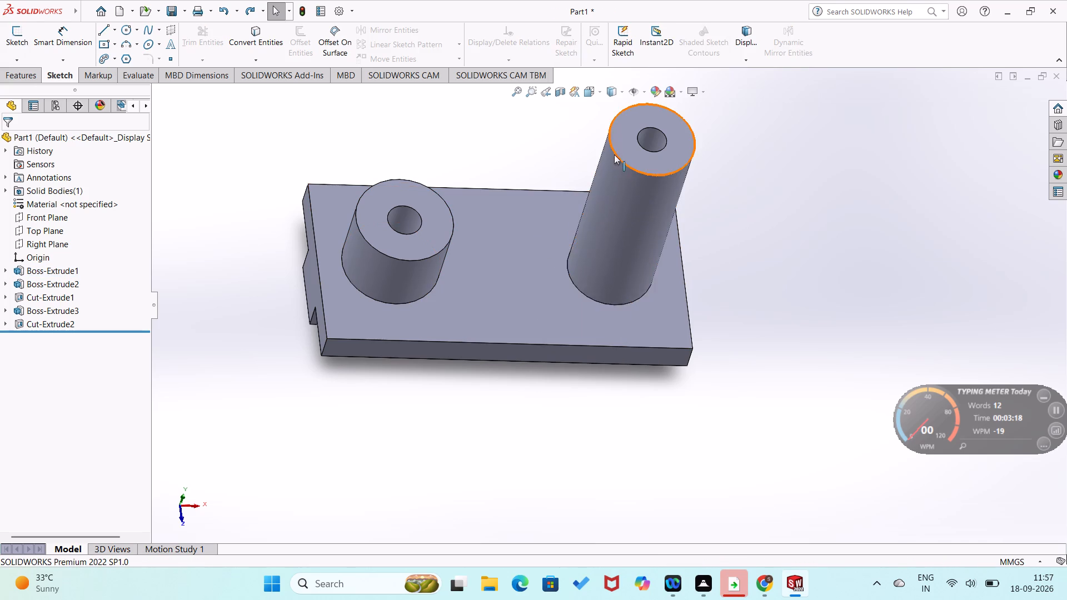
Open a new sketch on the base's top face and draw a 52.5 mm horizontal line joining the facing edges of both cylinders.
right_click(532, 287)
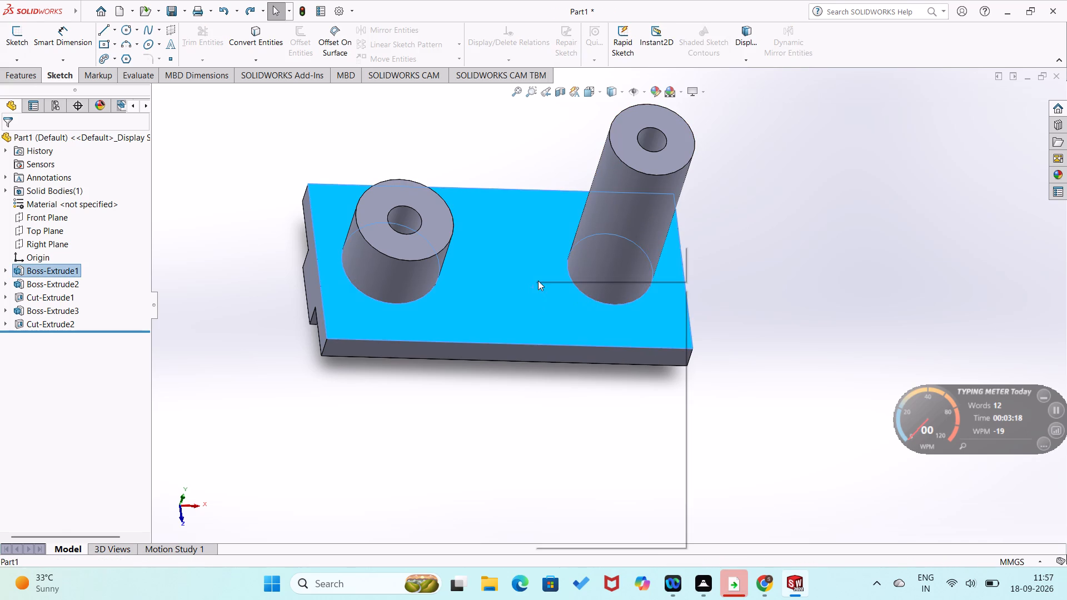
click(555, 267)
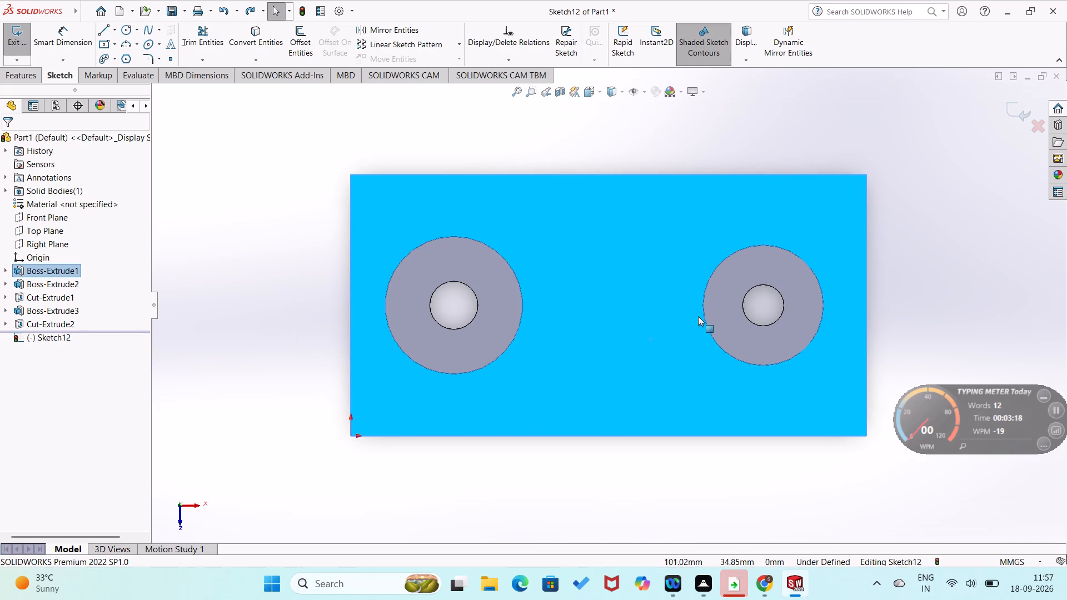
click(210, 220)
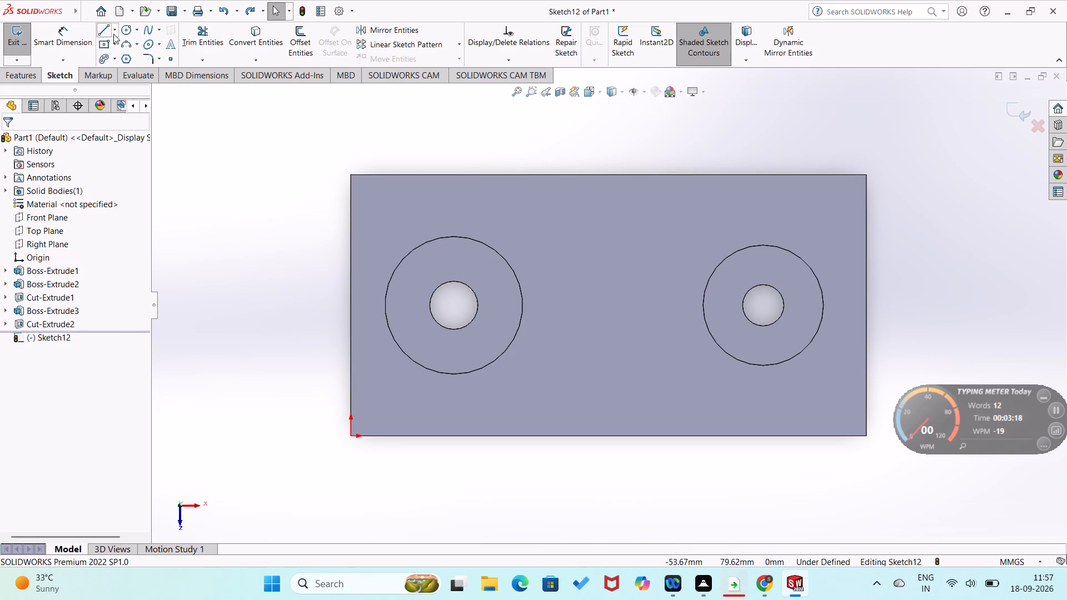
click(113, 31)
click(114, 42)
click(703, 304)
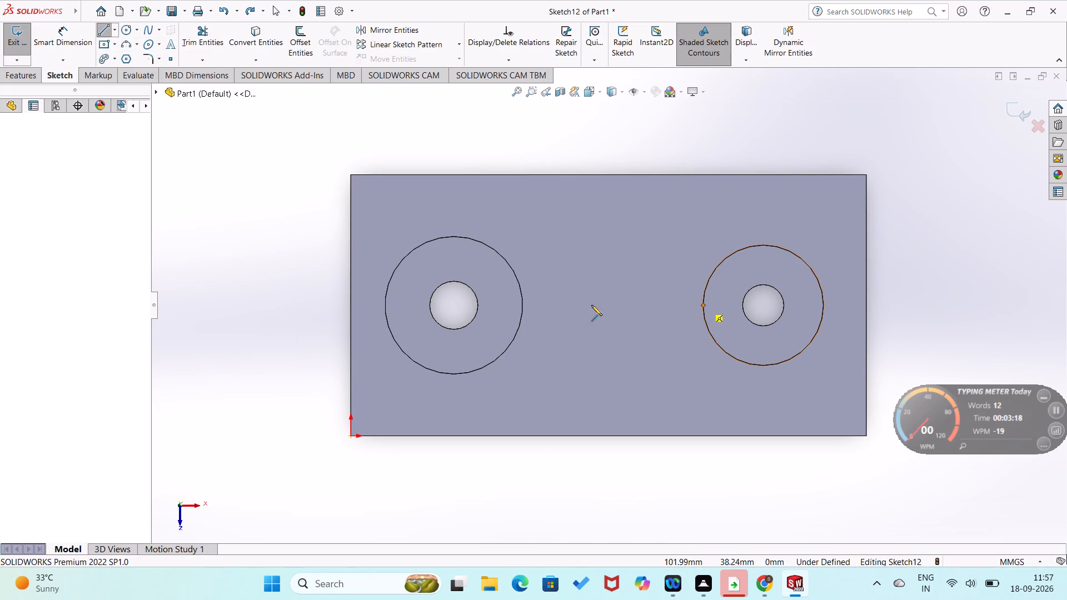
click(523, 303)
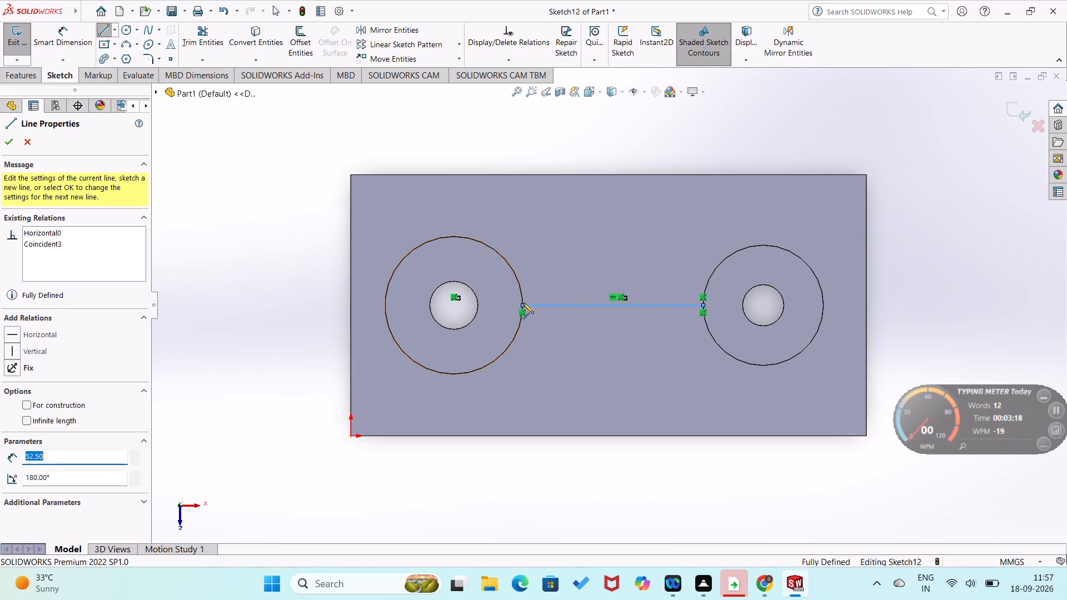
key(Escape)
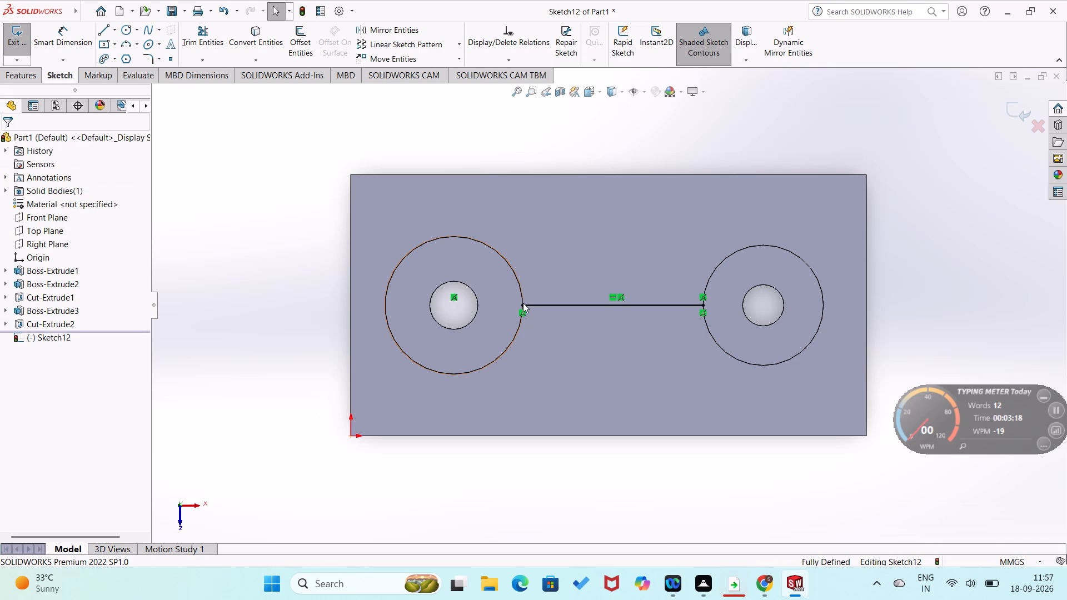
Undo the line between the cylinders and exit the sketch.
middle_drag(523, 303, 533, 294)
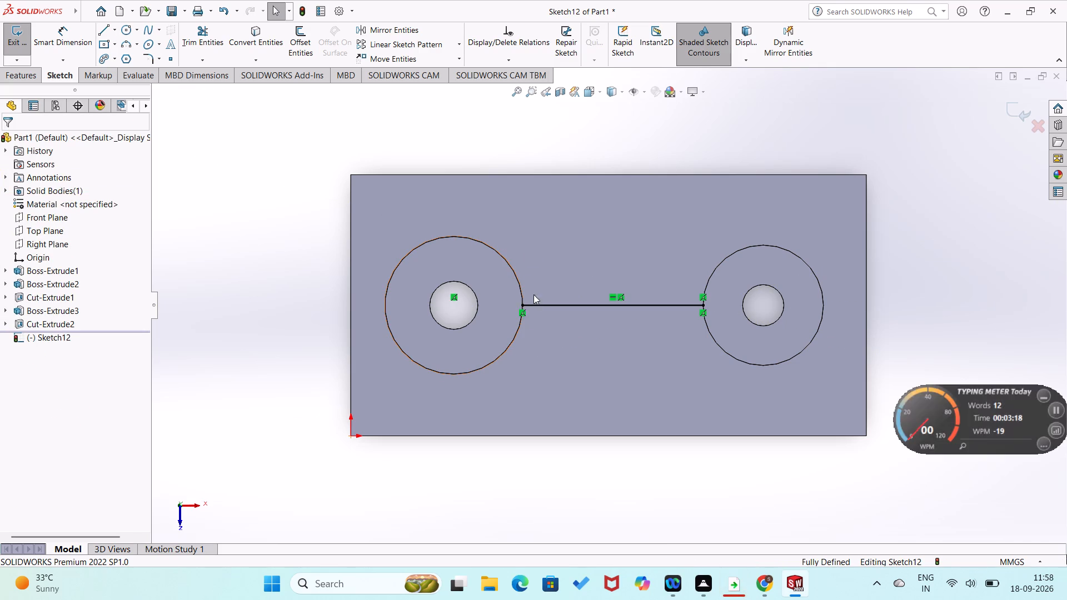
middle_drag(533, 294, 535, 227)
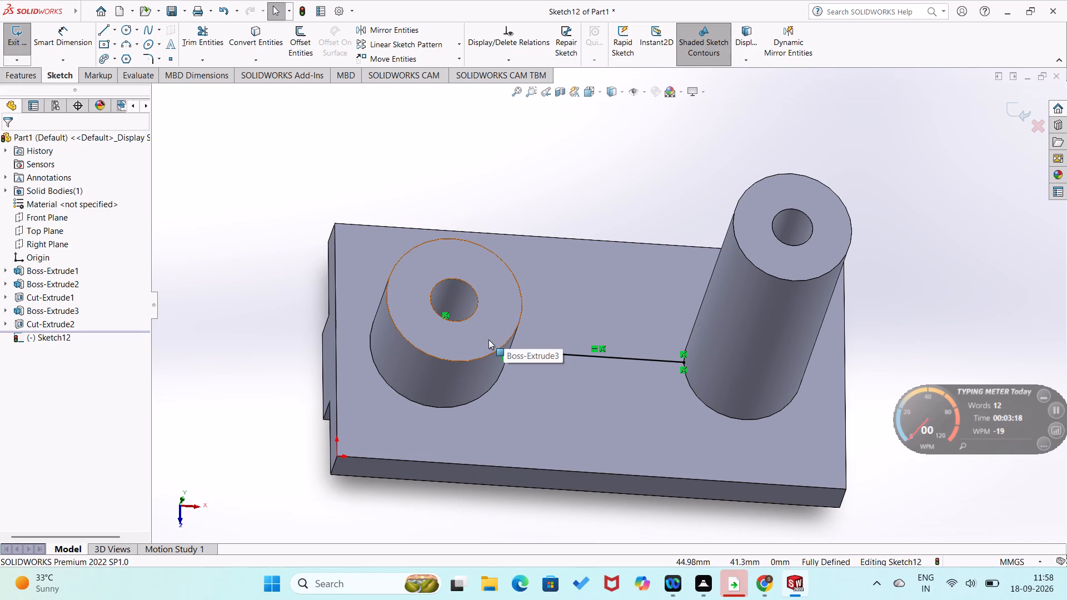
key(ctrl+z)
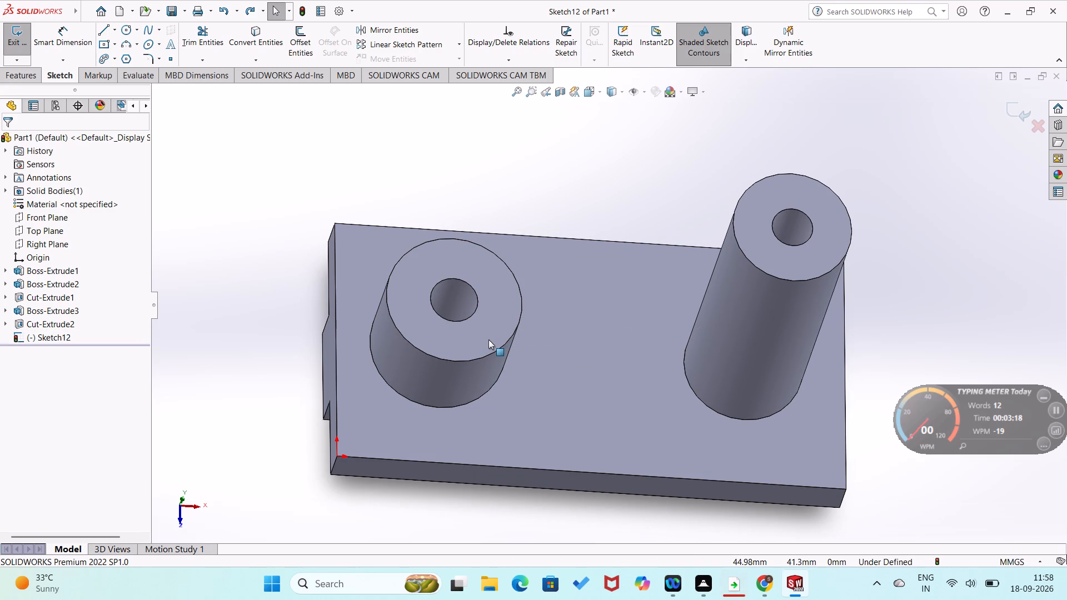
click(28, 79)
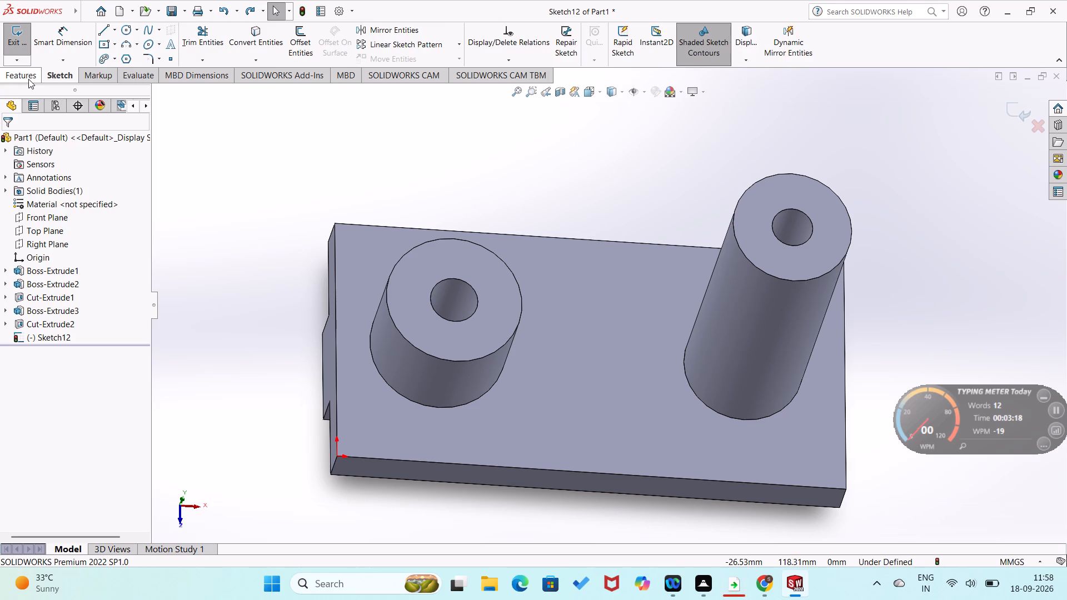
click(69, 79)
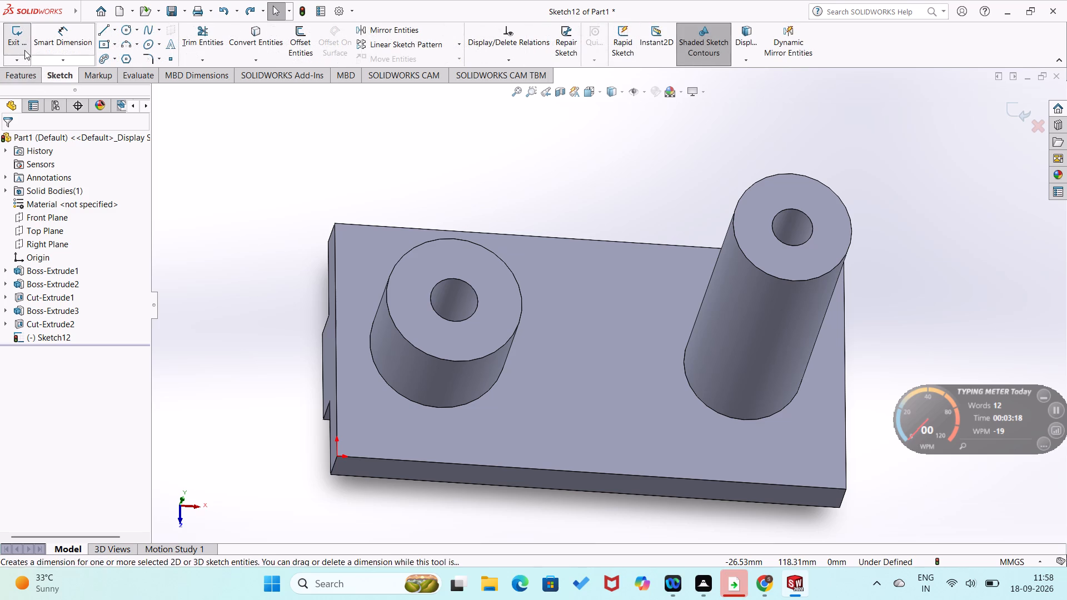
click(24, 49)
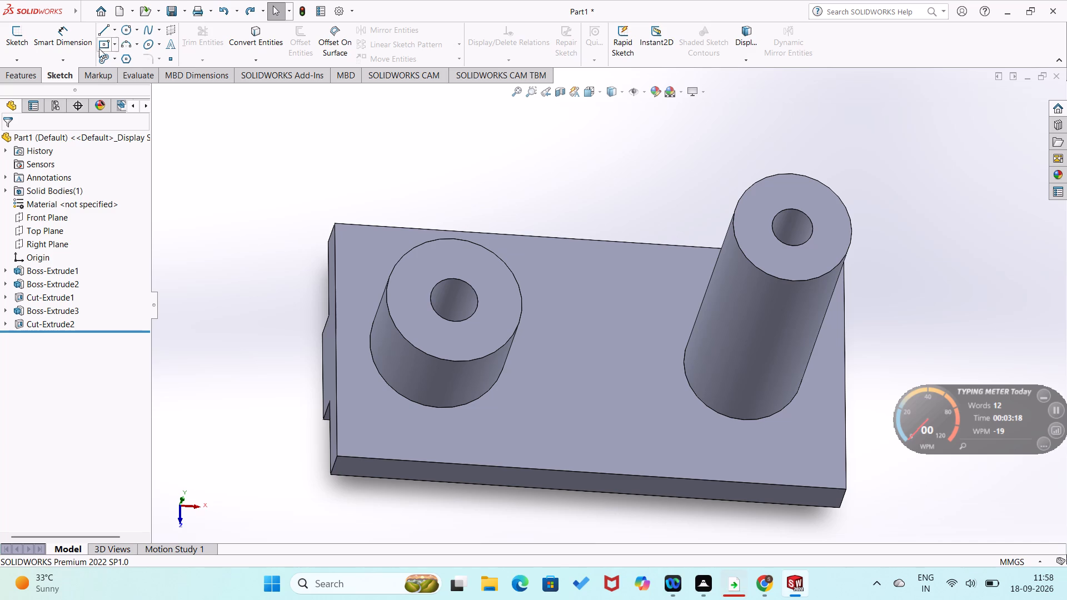
Open the choice of reference geometry types for the part.
click(28, 74)
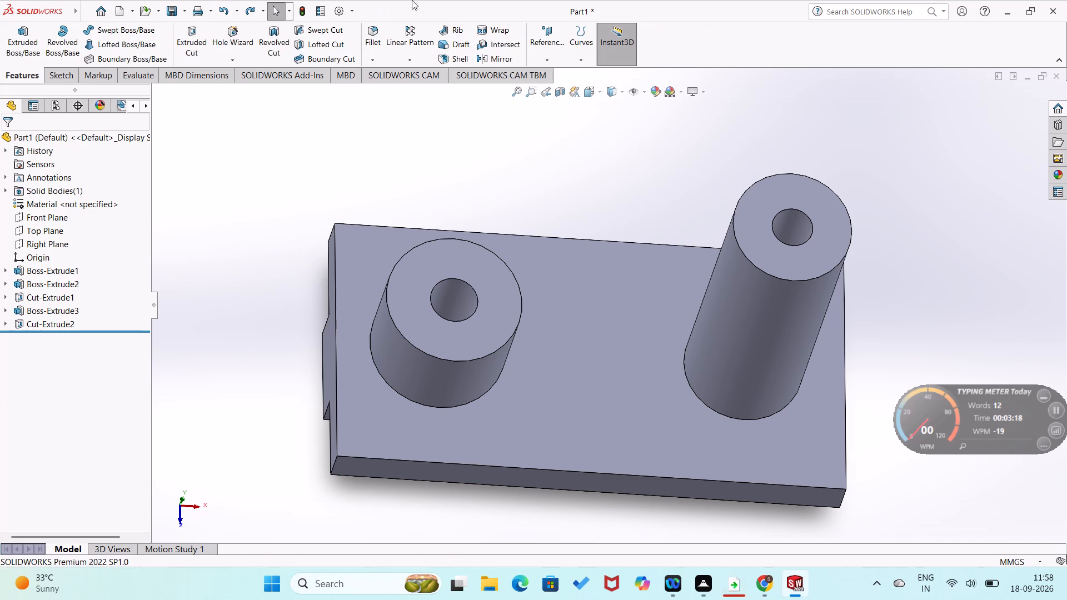
click(549, 62)
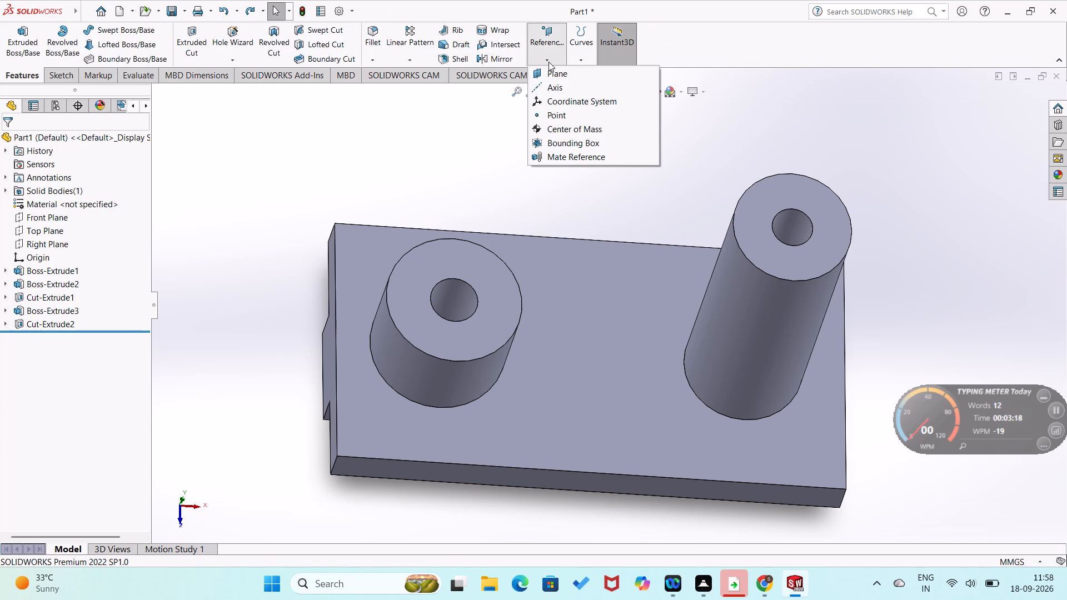
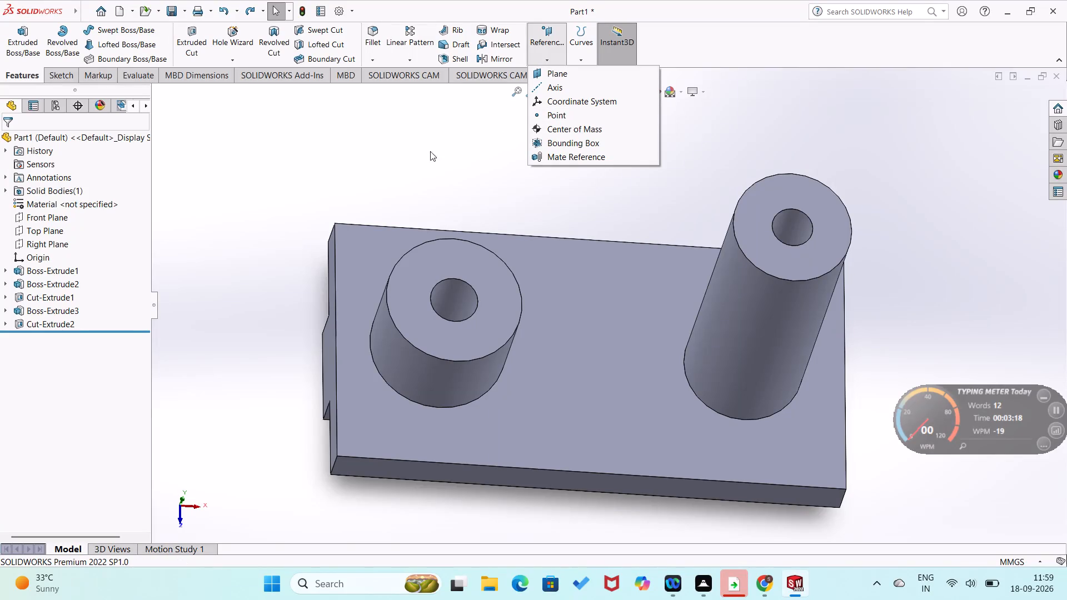
Sketch a closed rectangle about 13 mm wide and 90 mm tall on the base's end face beside the tall cylinder, rising from the base's top edge.
click(68, 78)
middle_drag(590, 322, 488, 341)
right_click(819, 406)
click(849, 321)
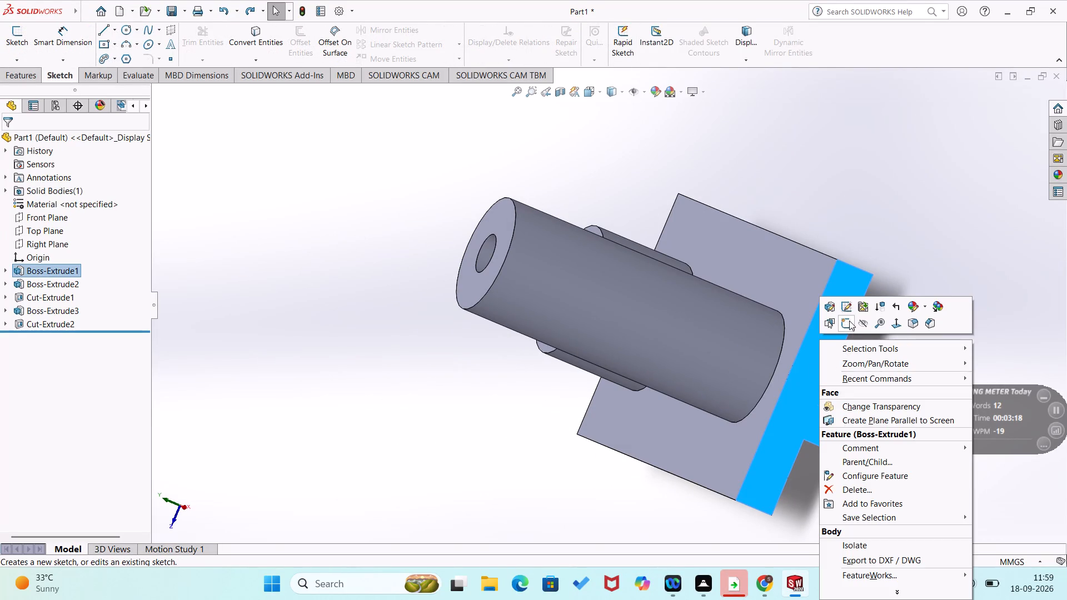
click(471, 328)
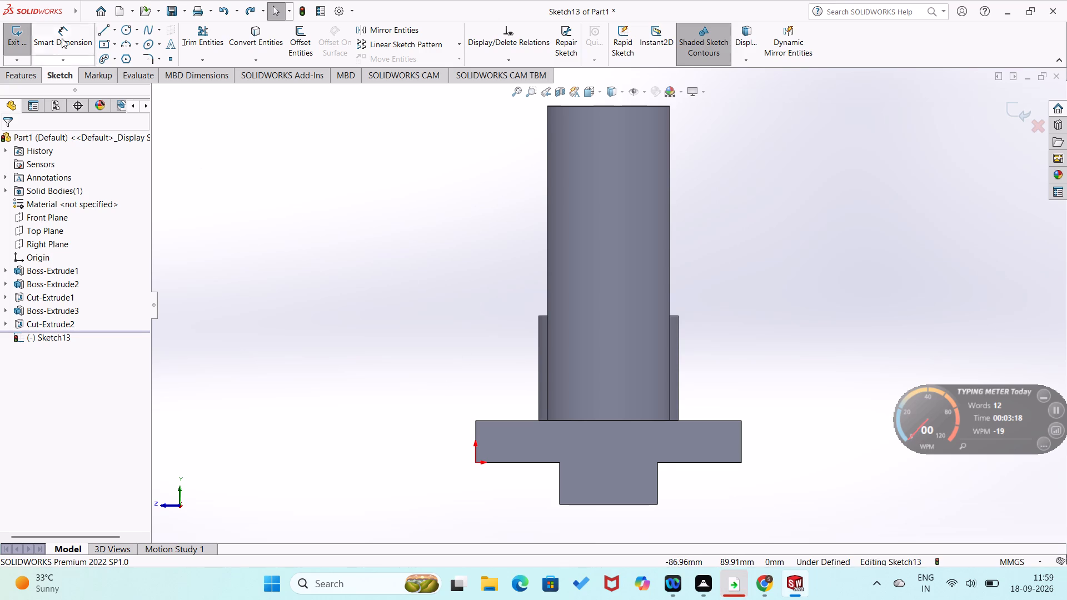
click(103, 32)
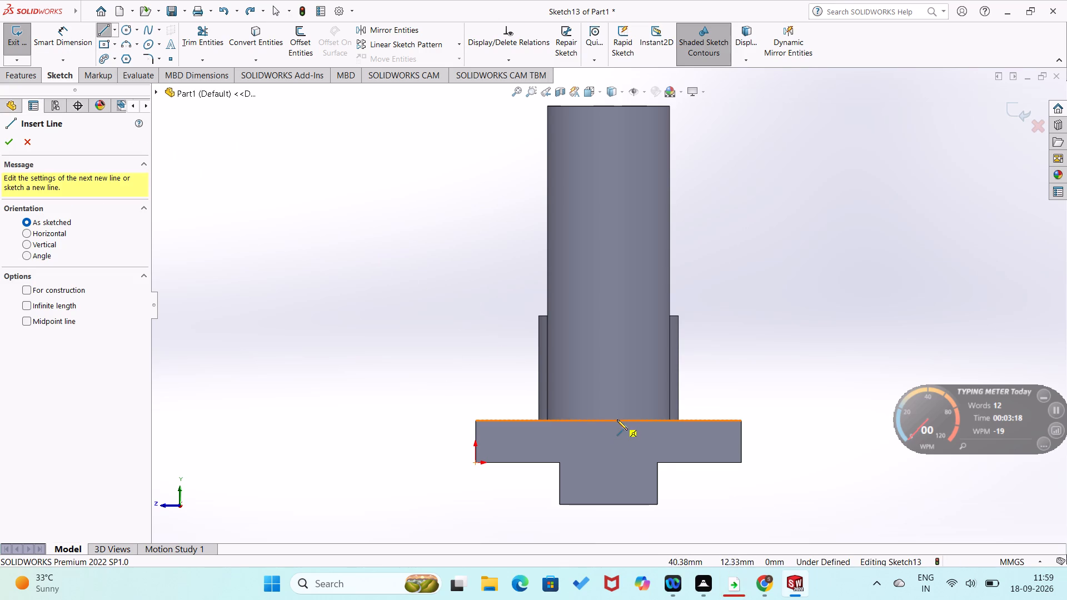
click(609, 422)
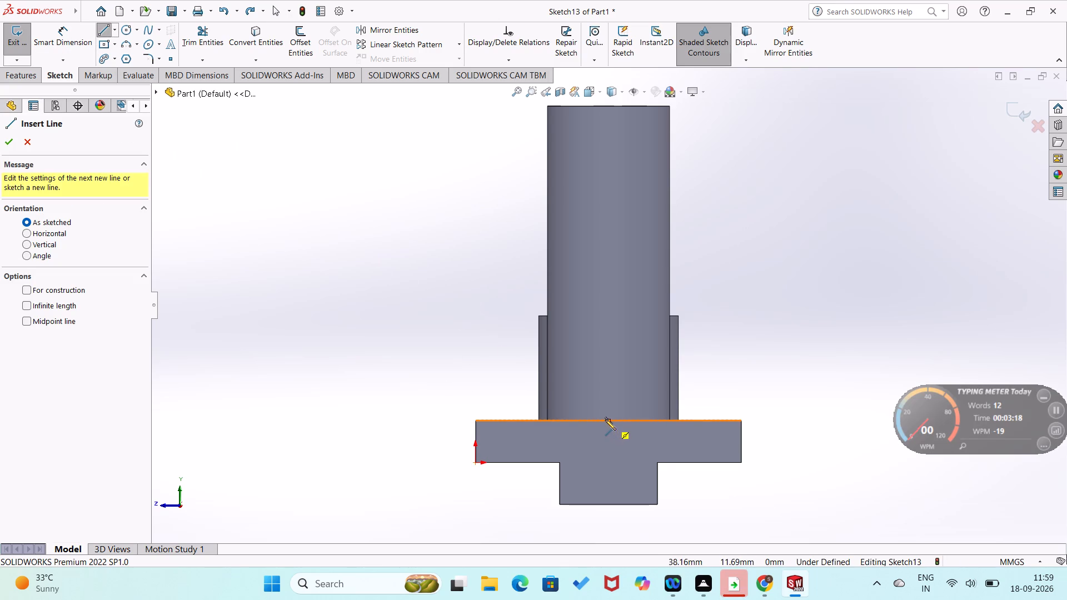
click(584, 421)
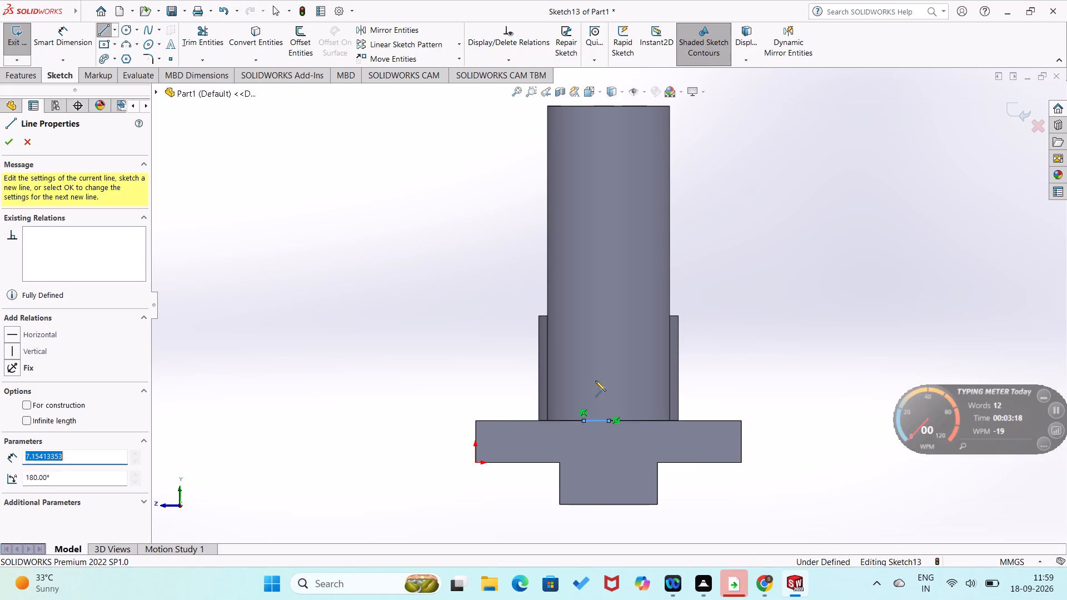
click(583, 106)
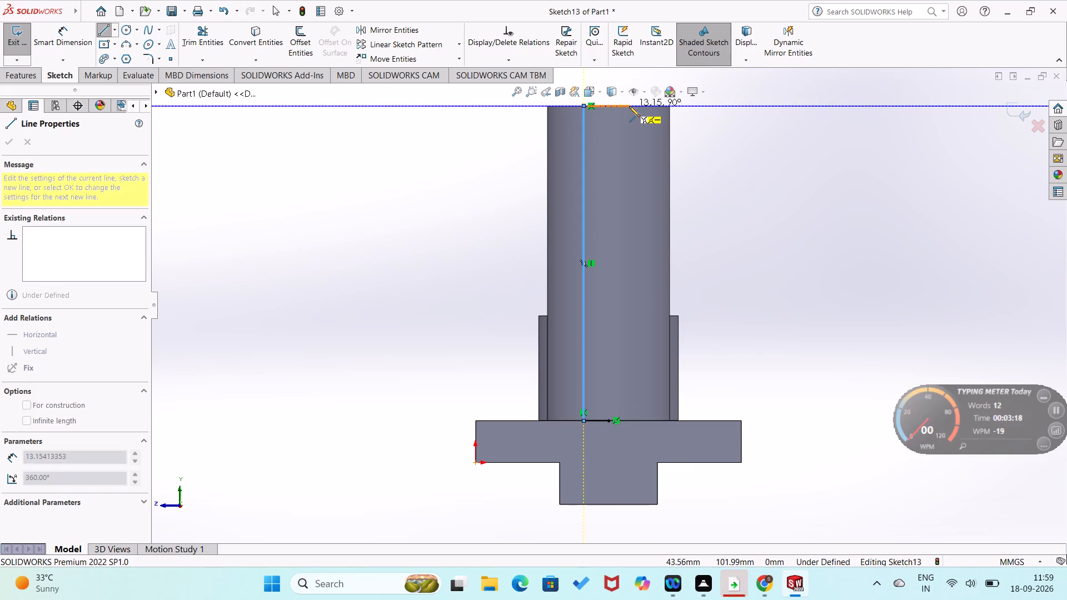
click(629, 106)
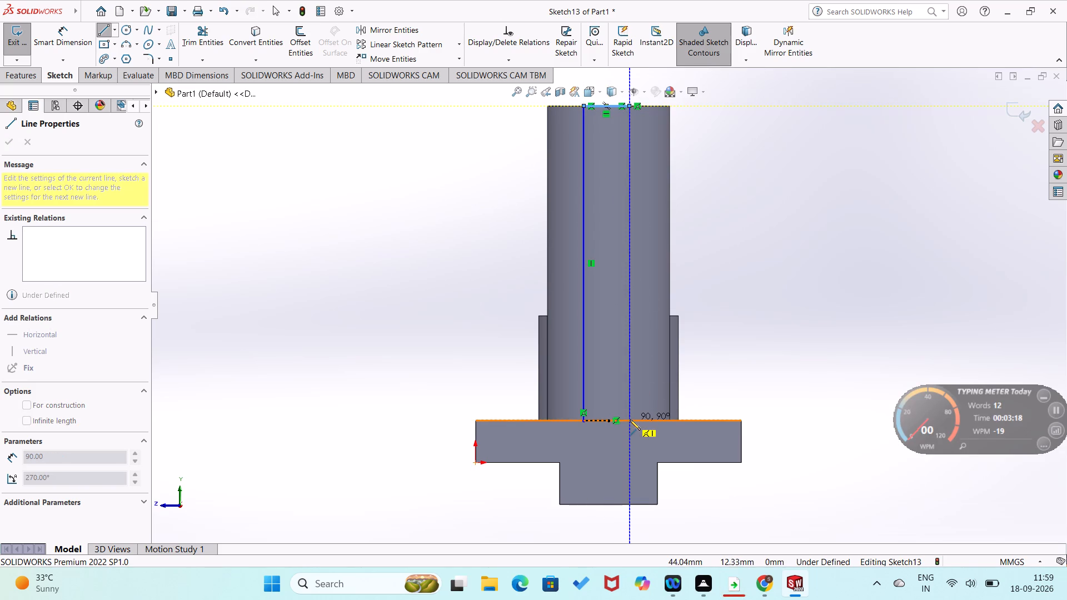
click(630, 419)
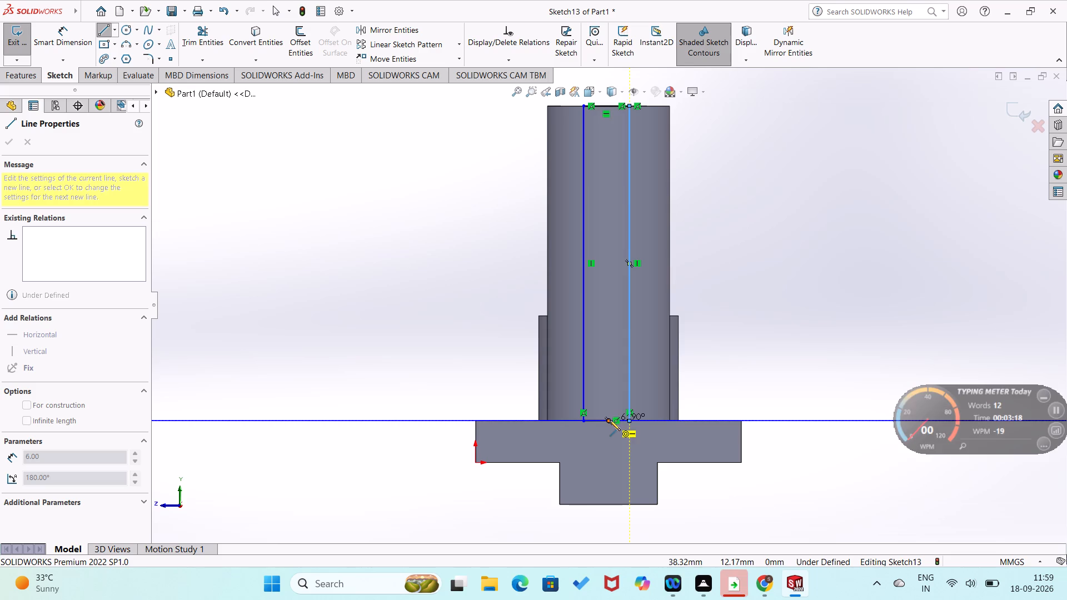
click(610, 420)
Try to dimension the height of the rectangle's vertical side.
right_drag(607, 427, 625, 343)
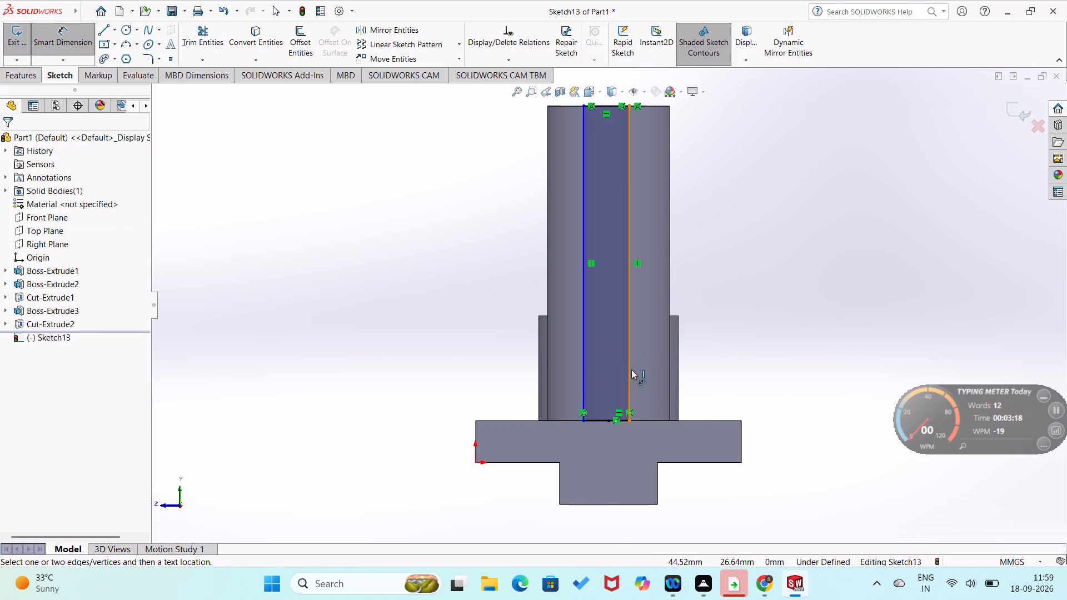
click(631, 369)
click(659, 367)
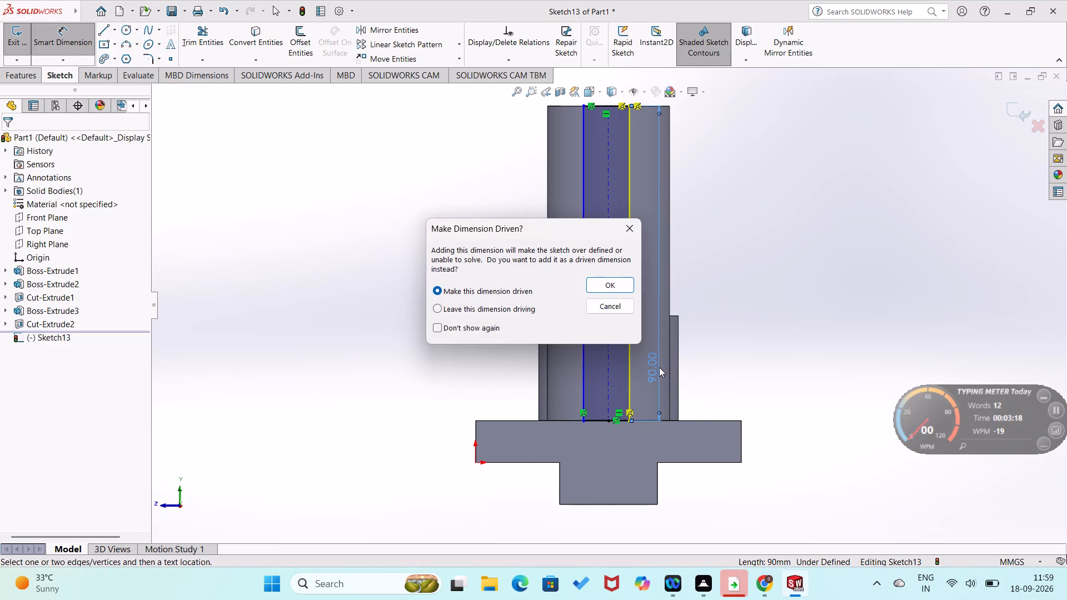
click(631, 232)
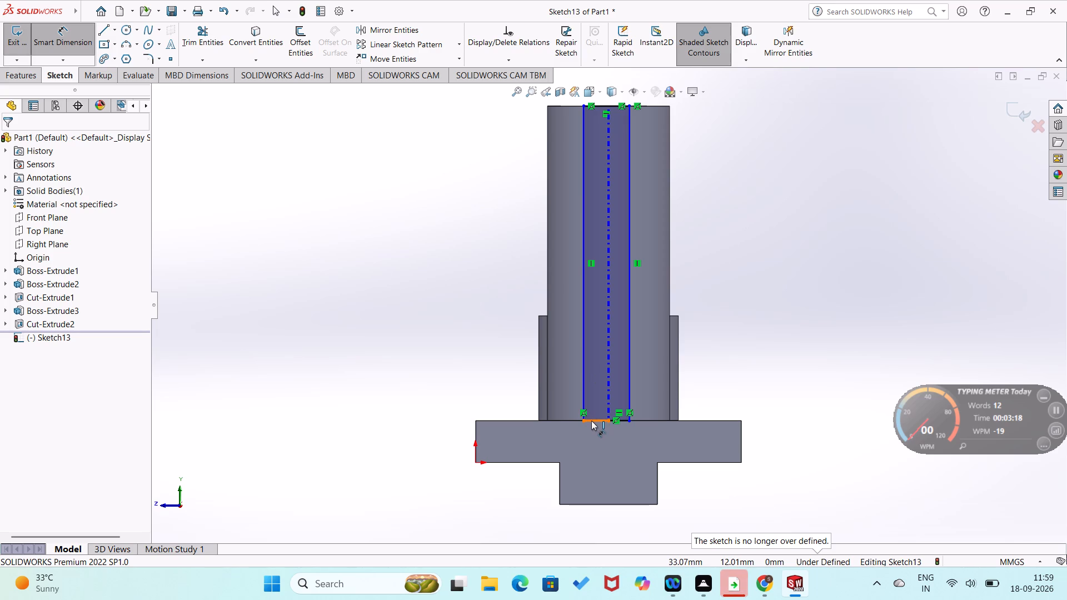
Dimension the rectangle's two bottom segments to 10 mm each, on either side of the base's midpoint.
click(591, 421)
click(593, 440)
text(10)
key(Return)
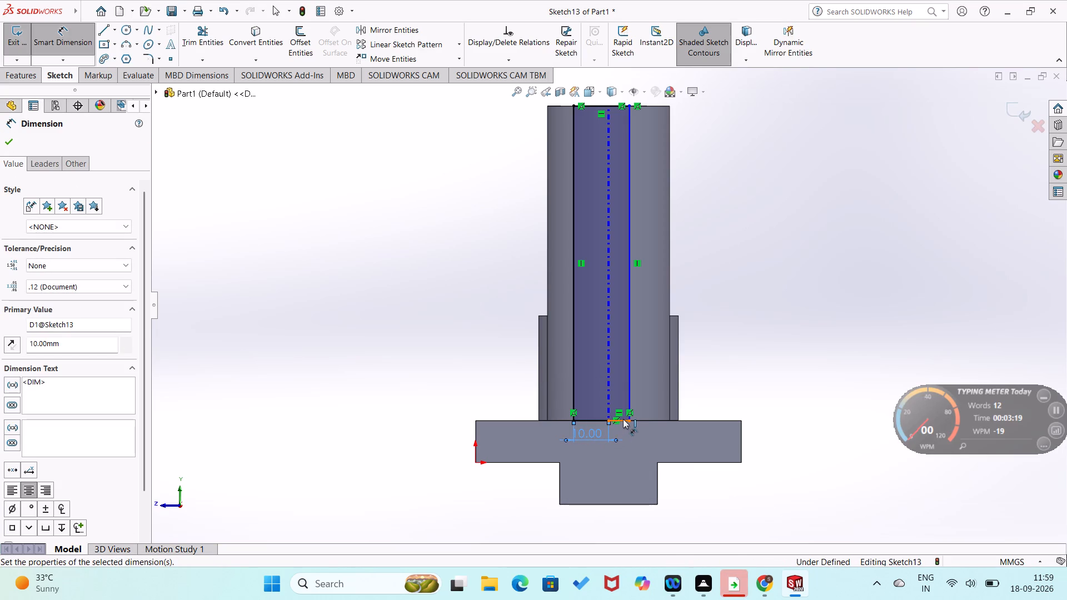
click(623, 419)
click(621, 441)
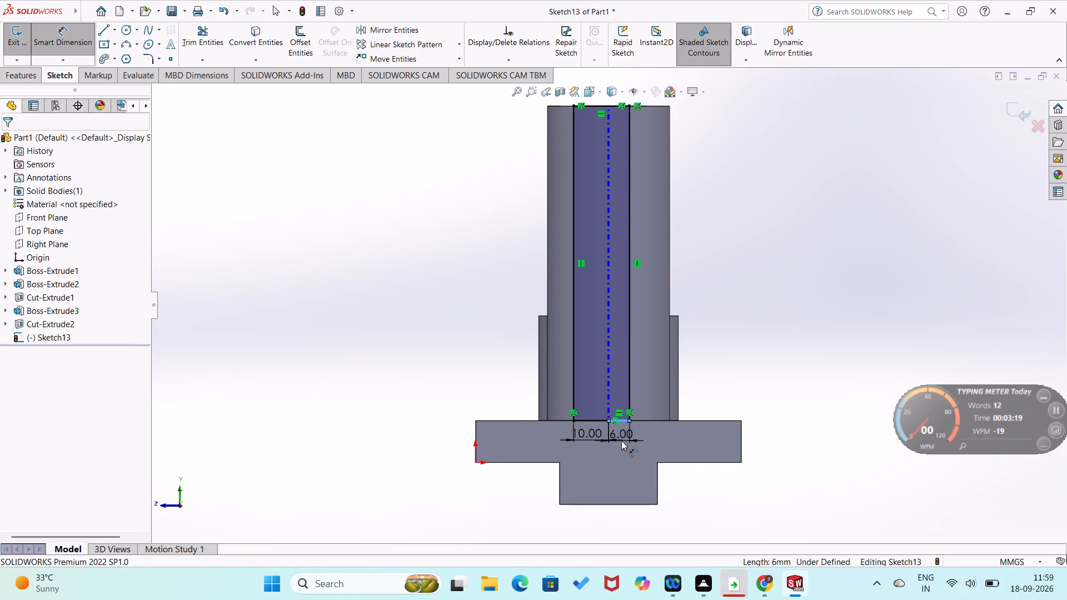
text(10)
key(Return)
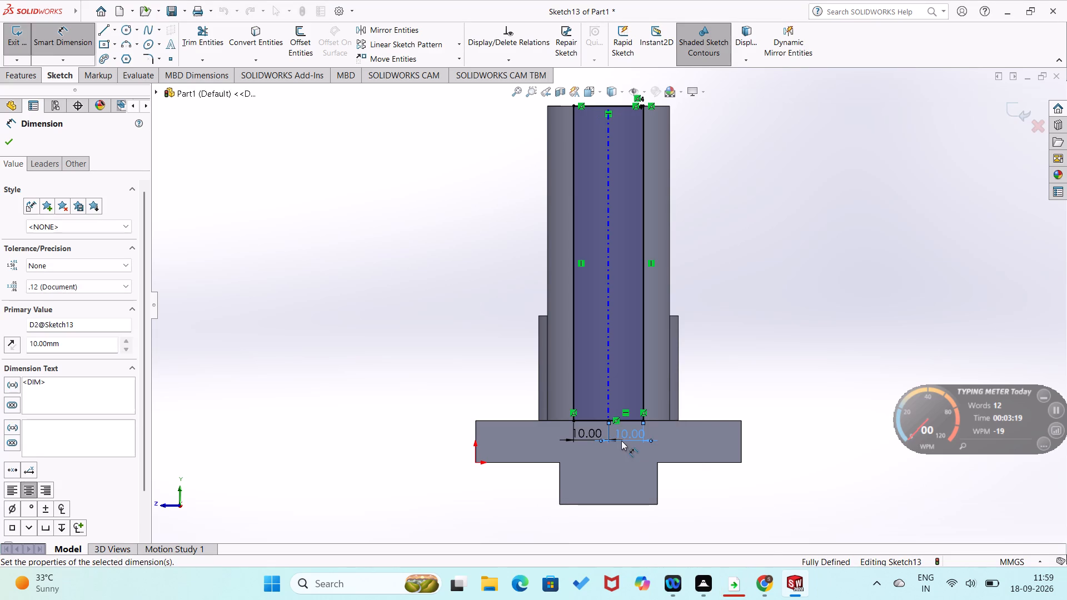
click(425, 344)
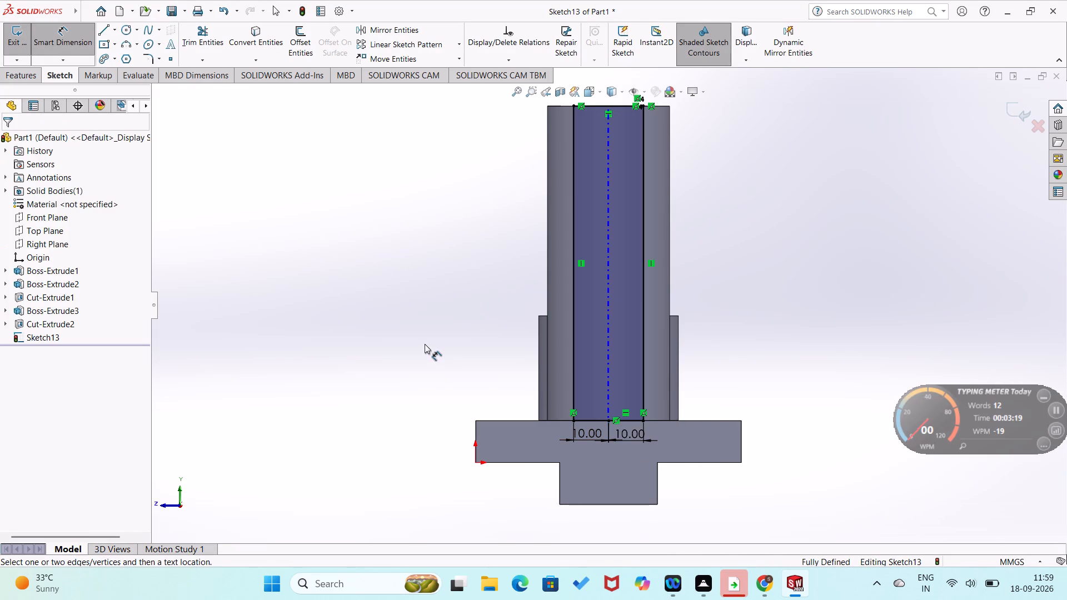
Extrude the rectangle with a blind depth of 20 mm in the reversed direction, into the tall cylinder, merging the result.
middle_drag(425, 344, 463, 466)
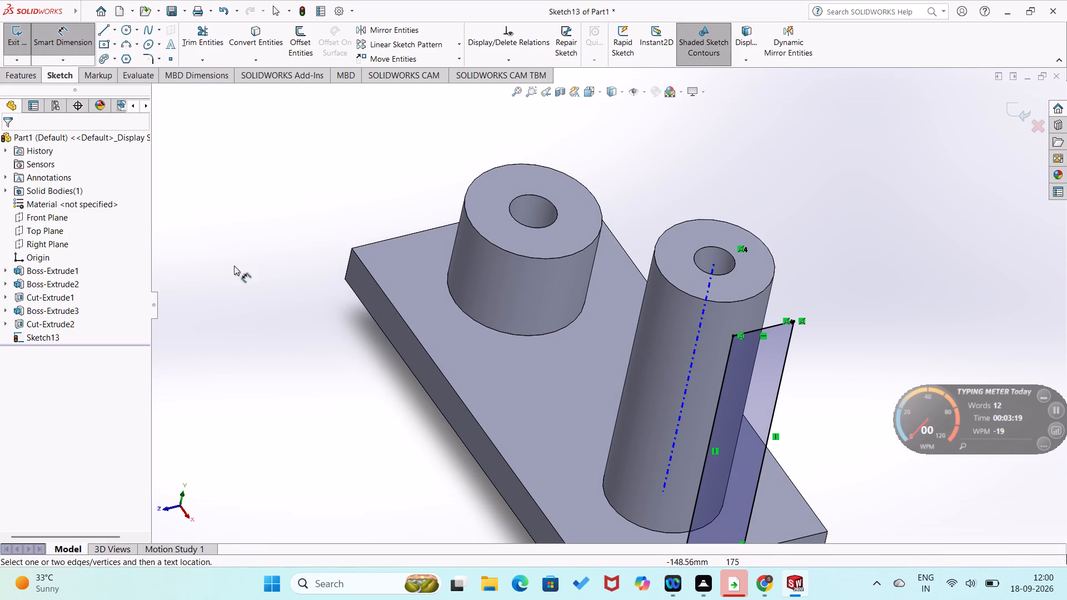
click(23, 74)
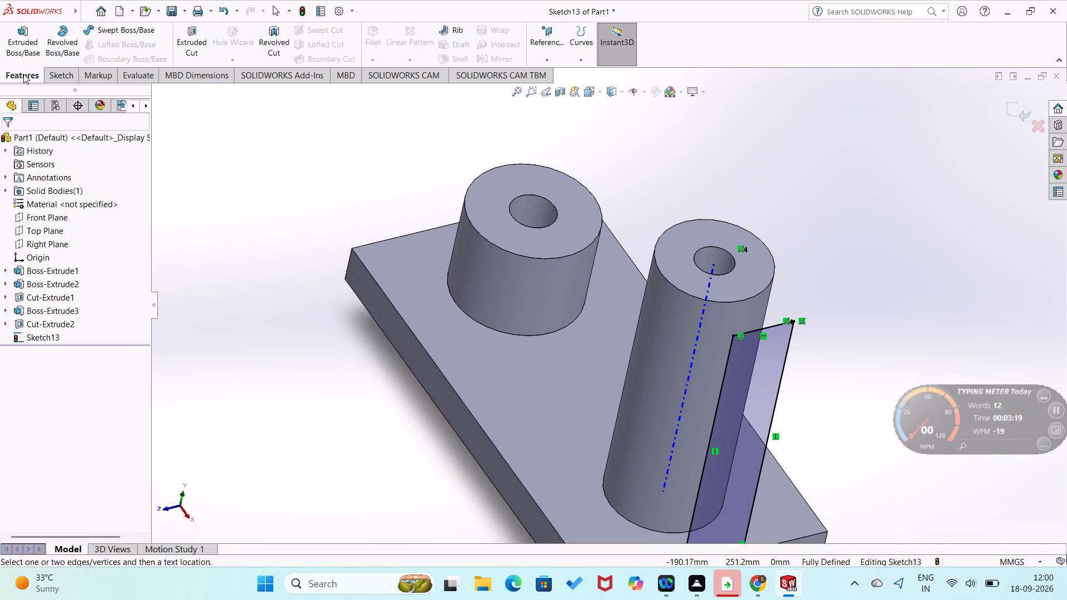
click(21, 54)
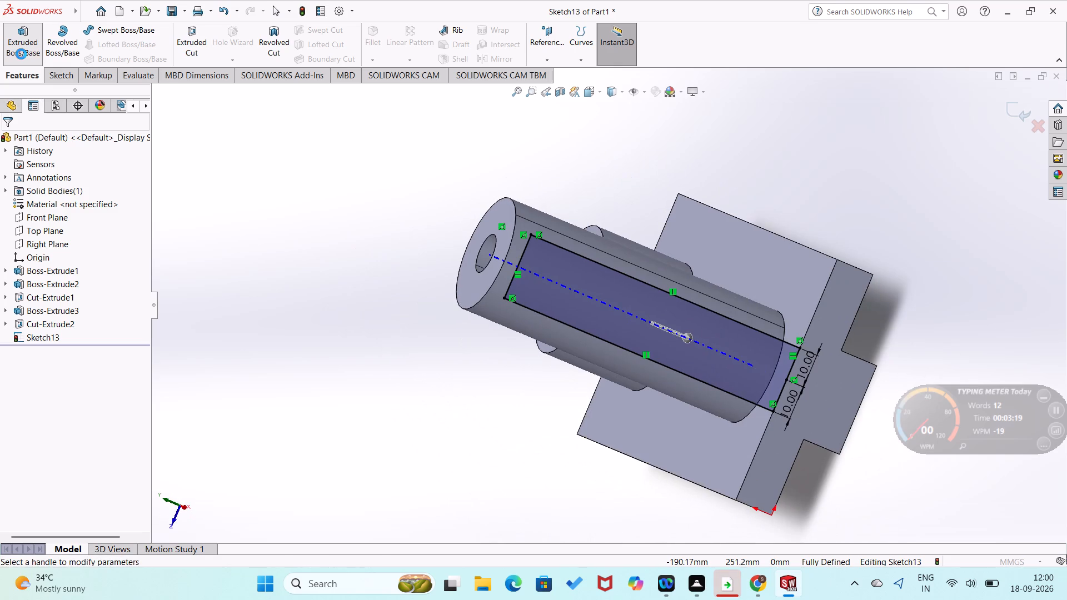
middle_drag(297, 288, 386, 352)
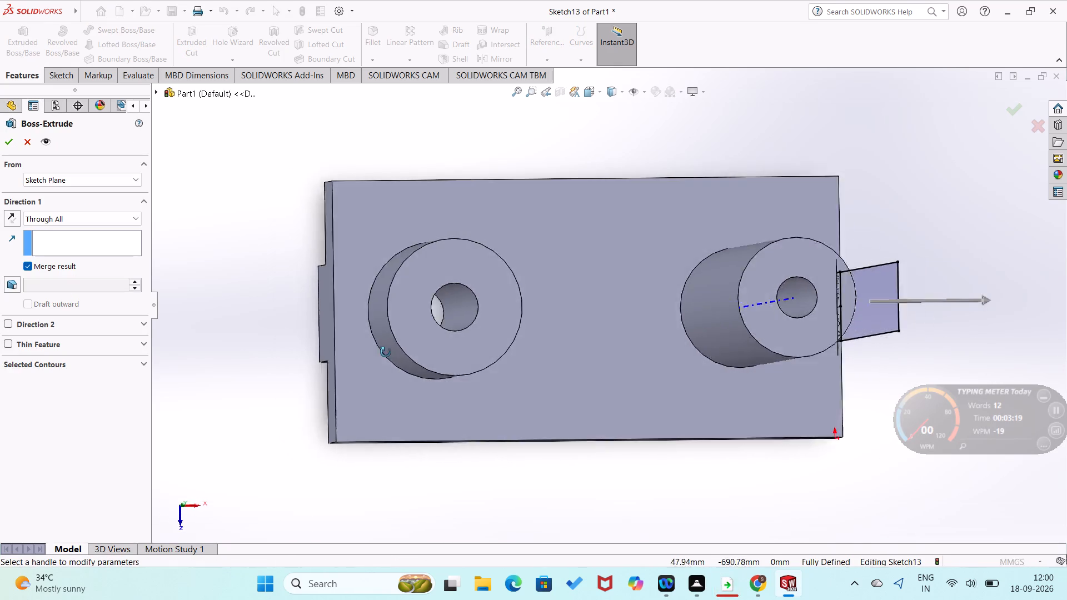
middle_drag(386, 352, 376, 352)
click(12, 217)
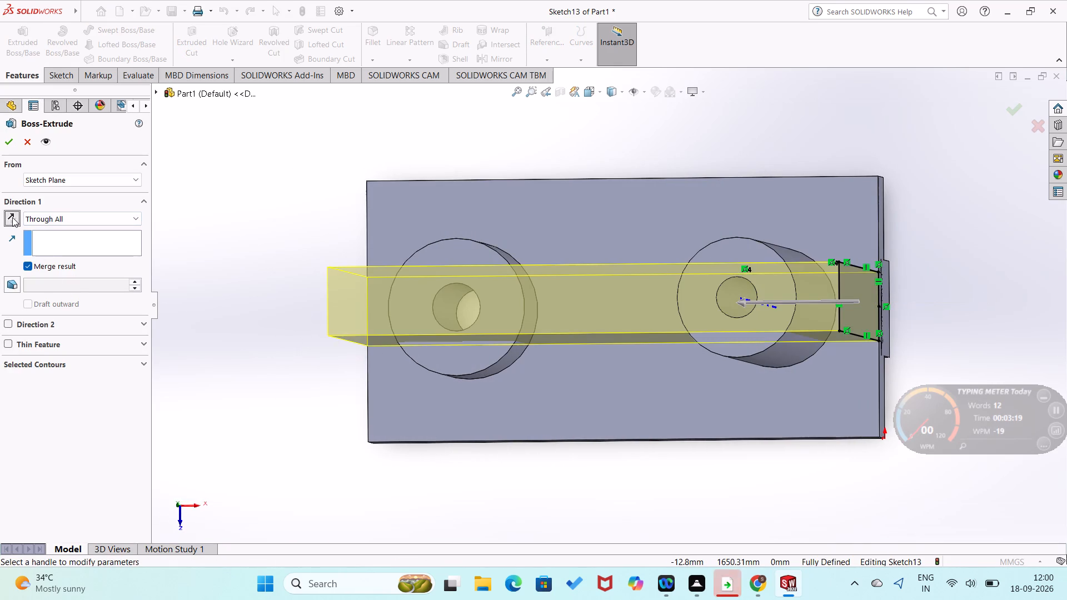
click(137, 218)
click(137, 234)
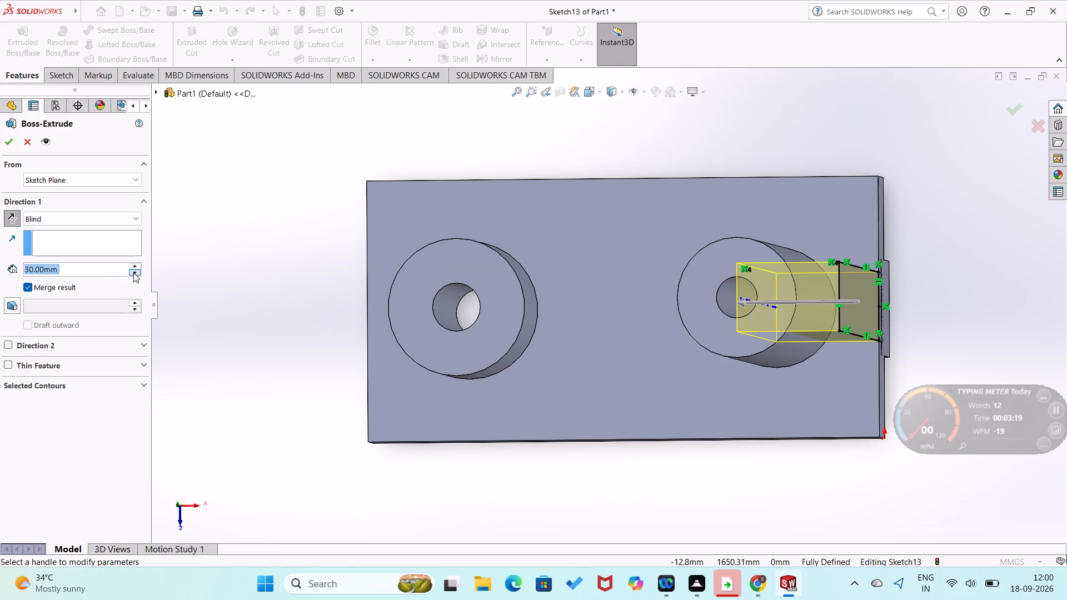
click(136, 266)
click(136, 273)
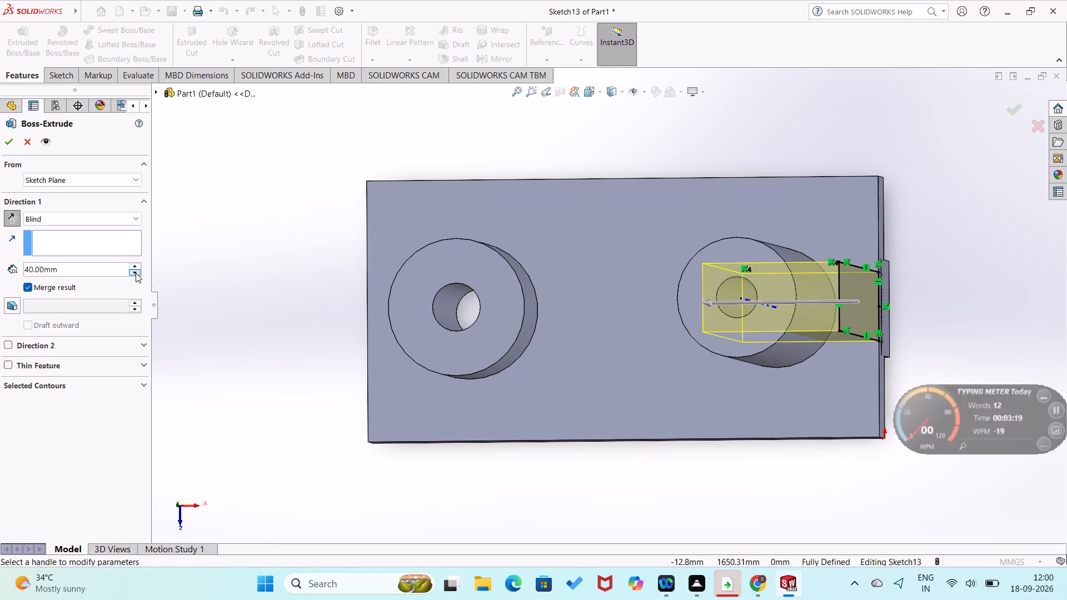
click(136, 273)
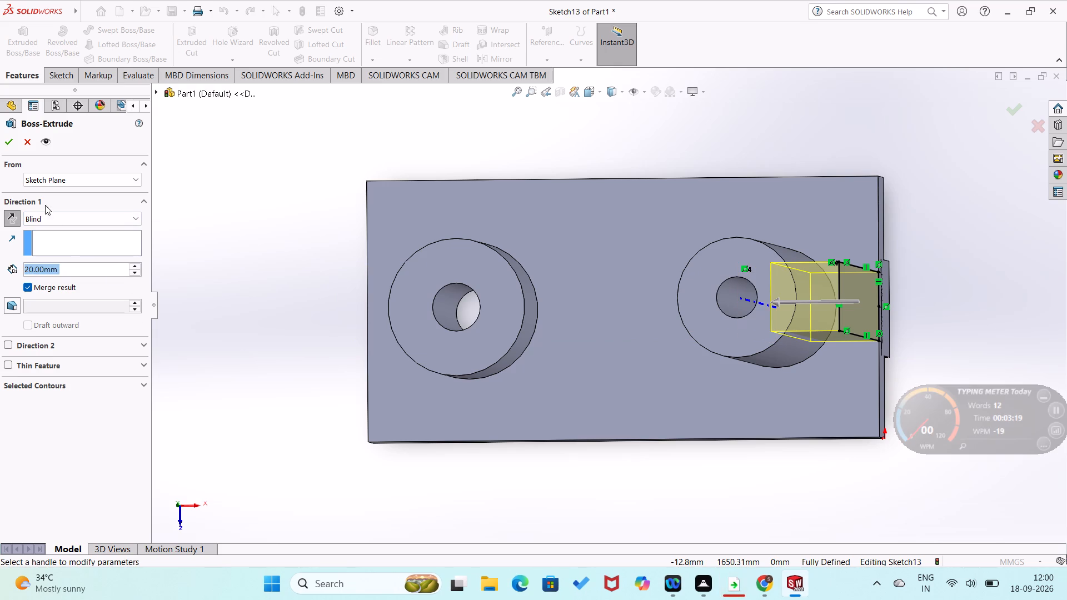
click(11, 141)
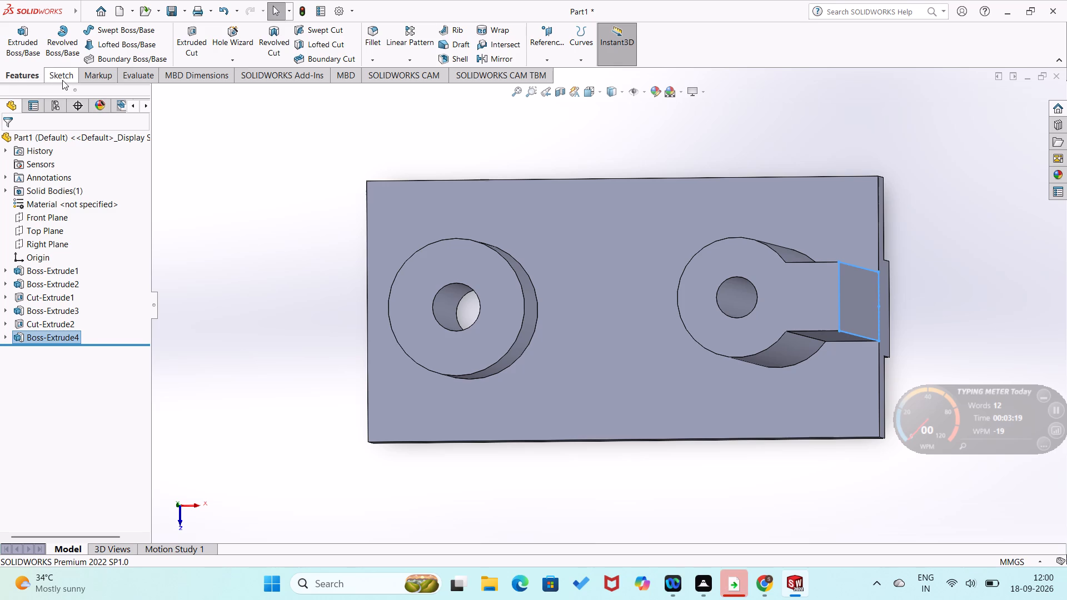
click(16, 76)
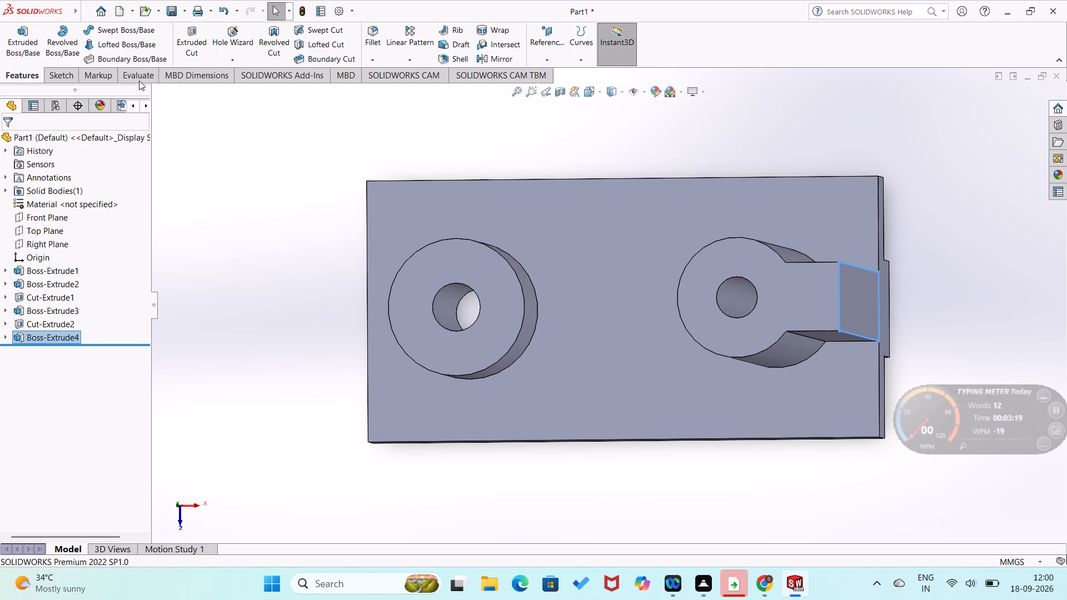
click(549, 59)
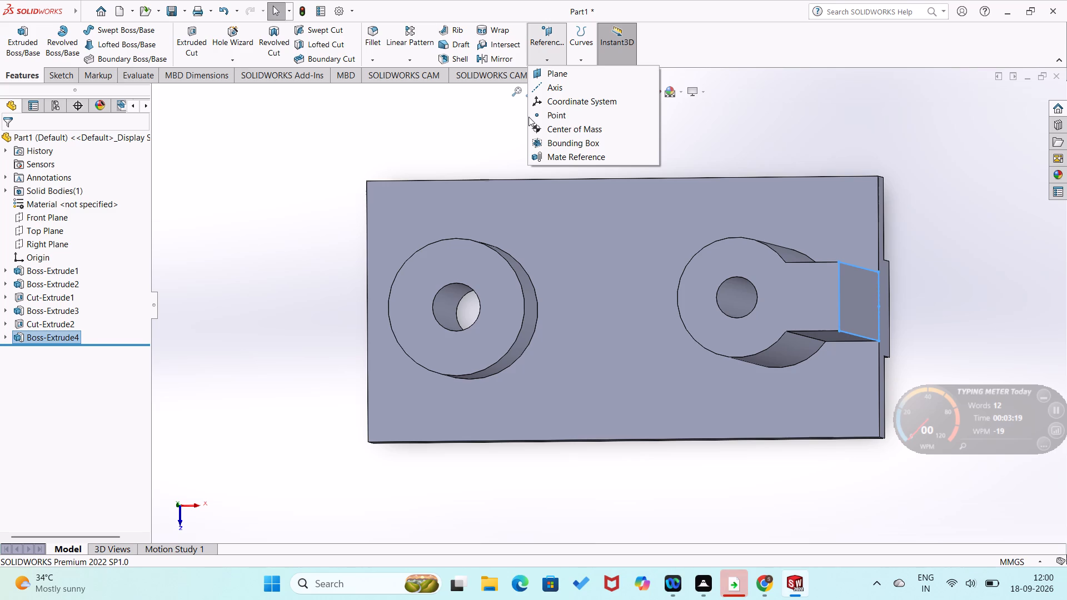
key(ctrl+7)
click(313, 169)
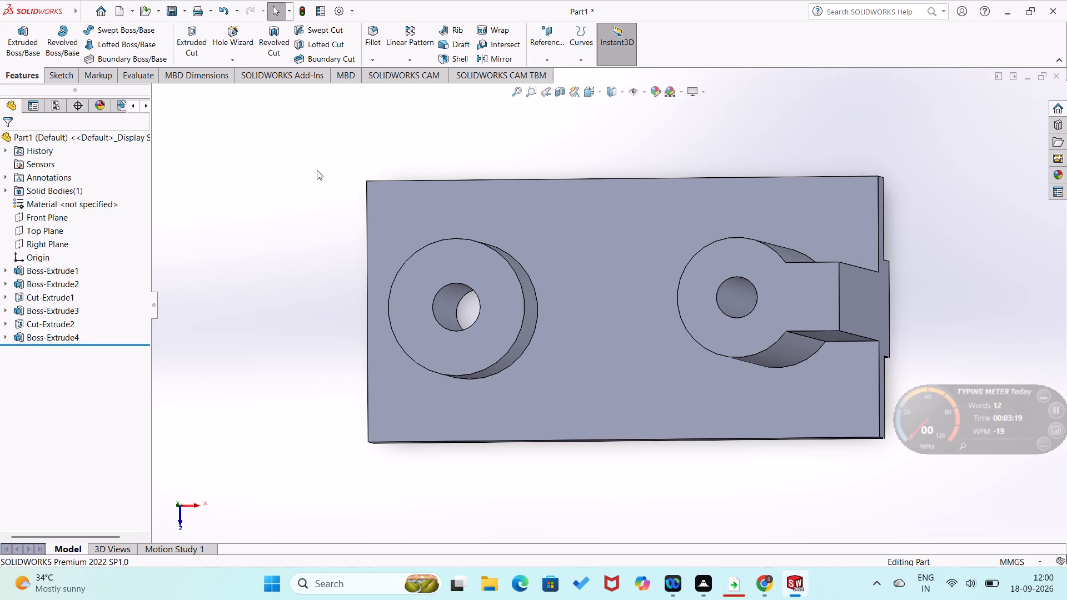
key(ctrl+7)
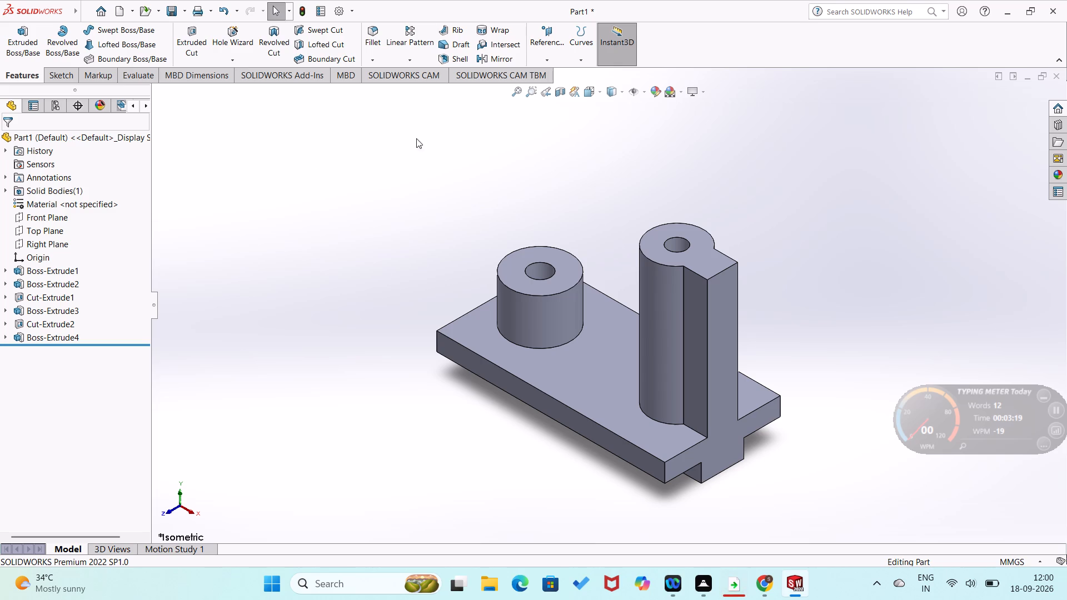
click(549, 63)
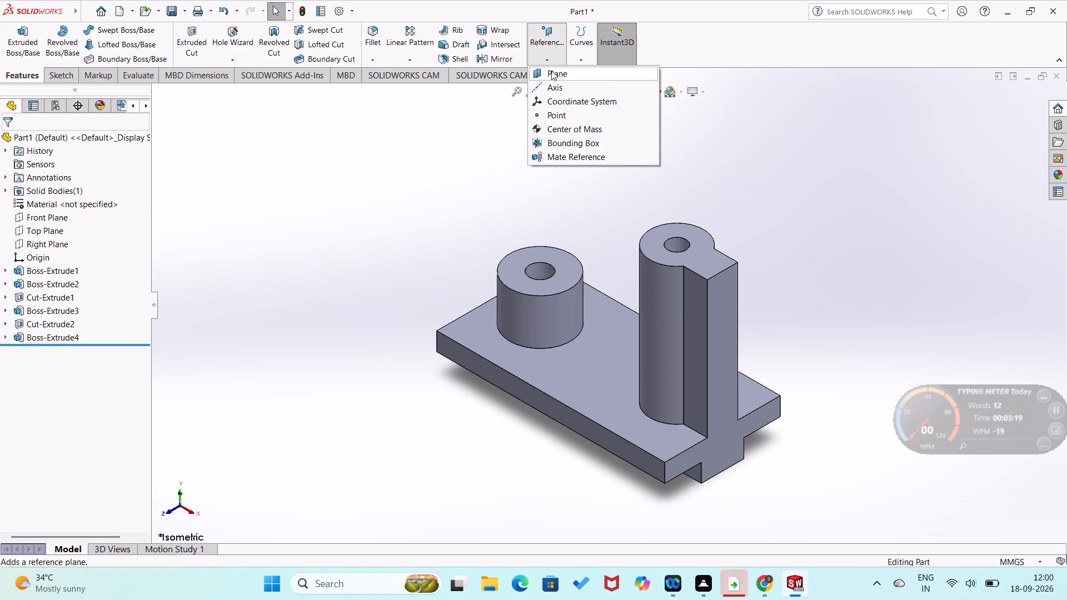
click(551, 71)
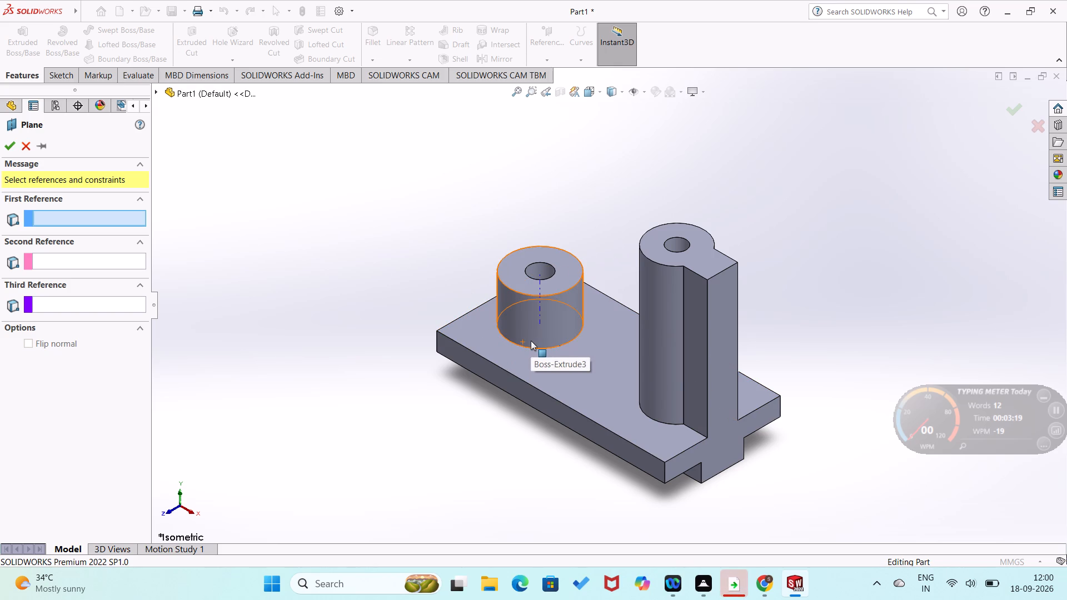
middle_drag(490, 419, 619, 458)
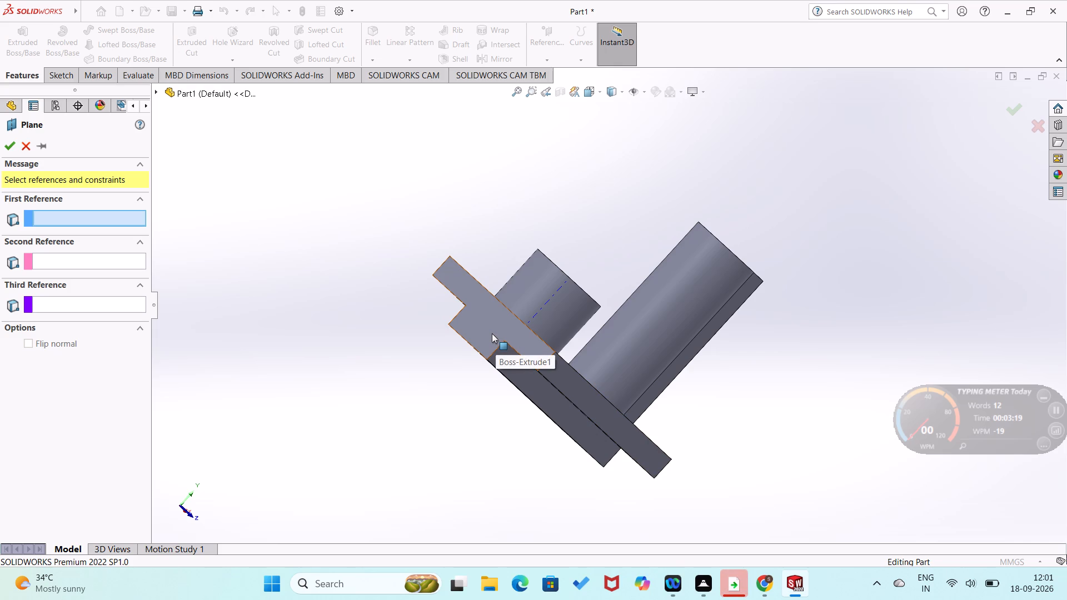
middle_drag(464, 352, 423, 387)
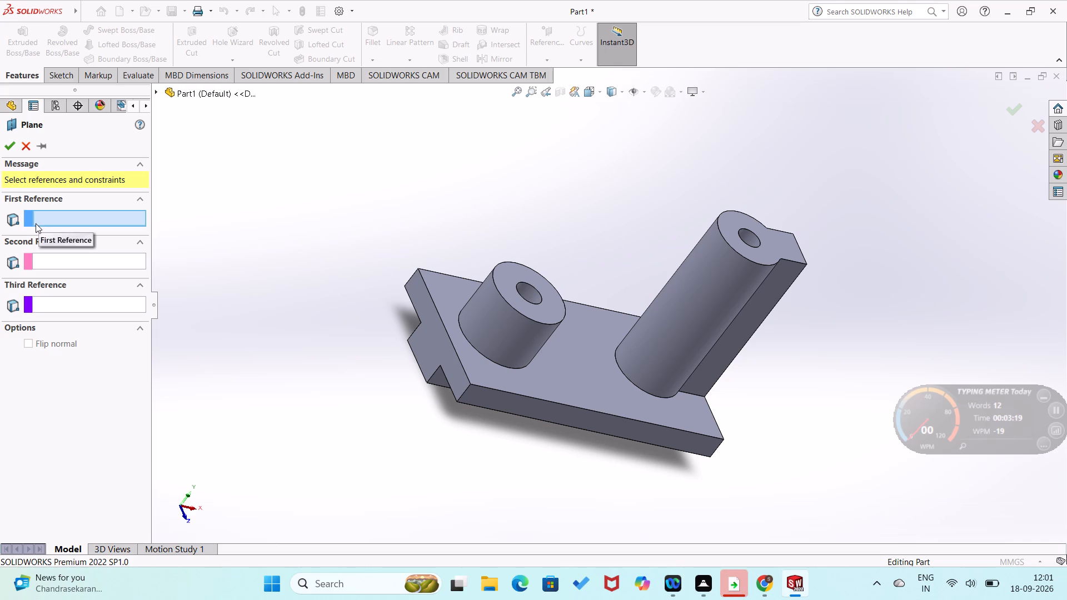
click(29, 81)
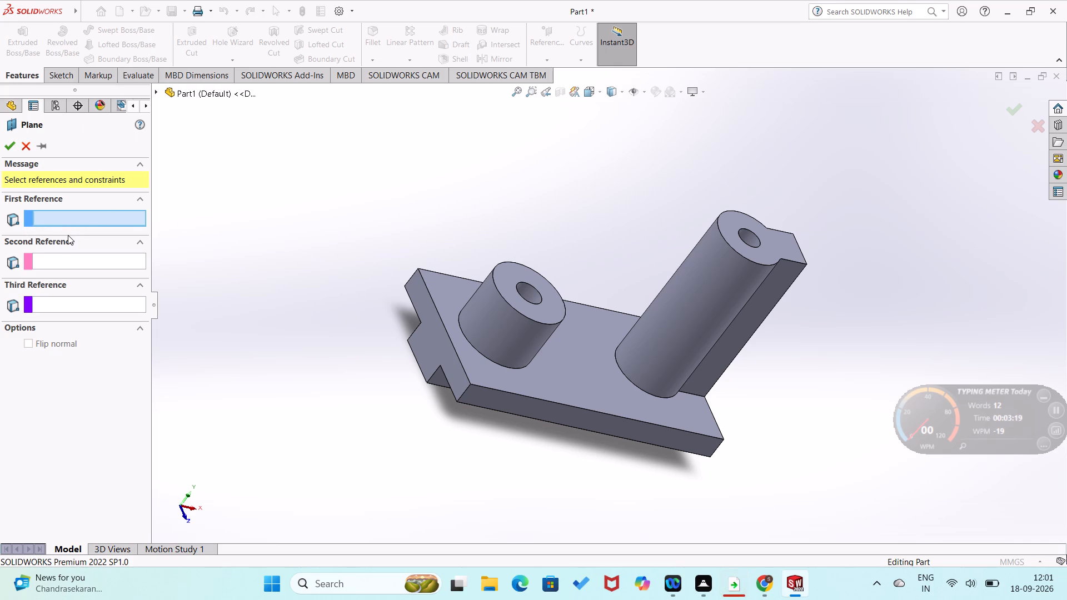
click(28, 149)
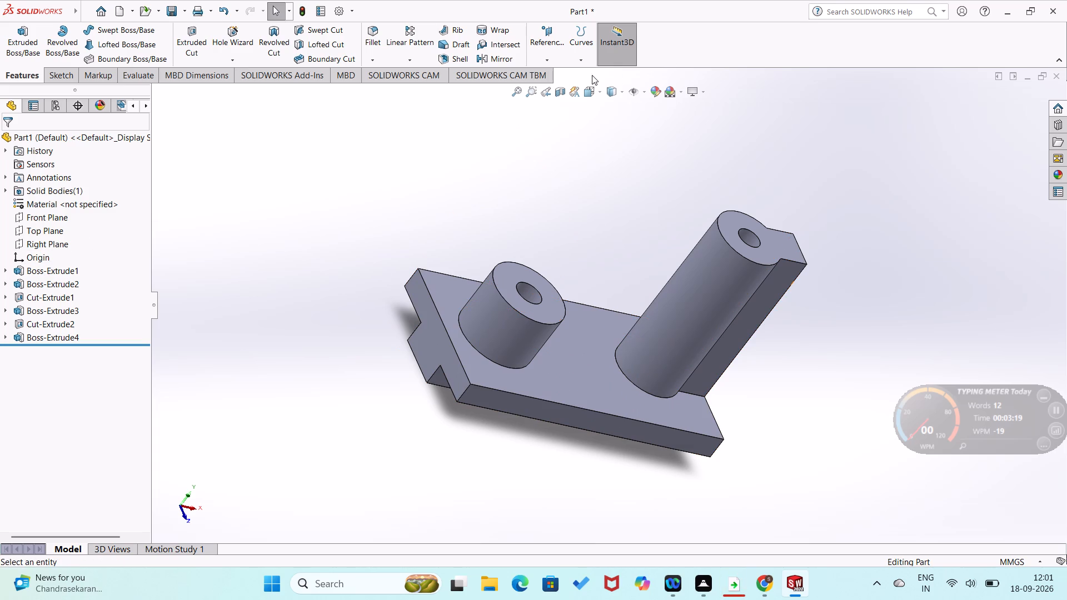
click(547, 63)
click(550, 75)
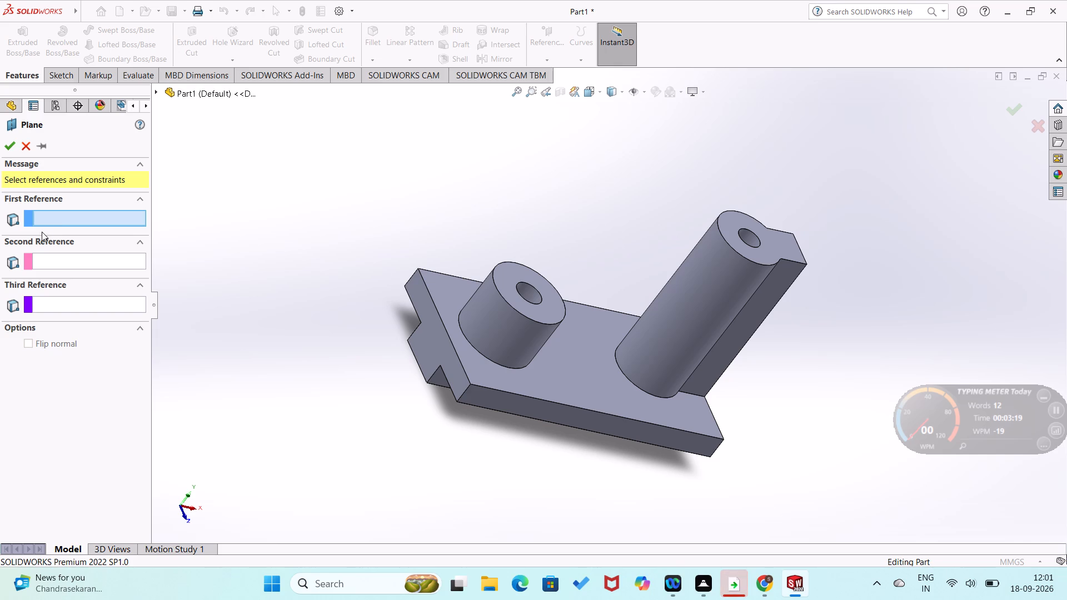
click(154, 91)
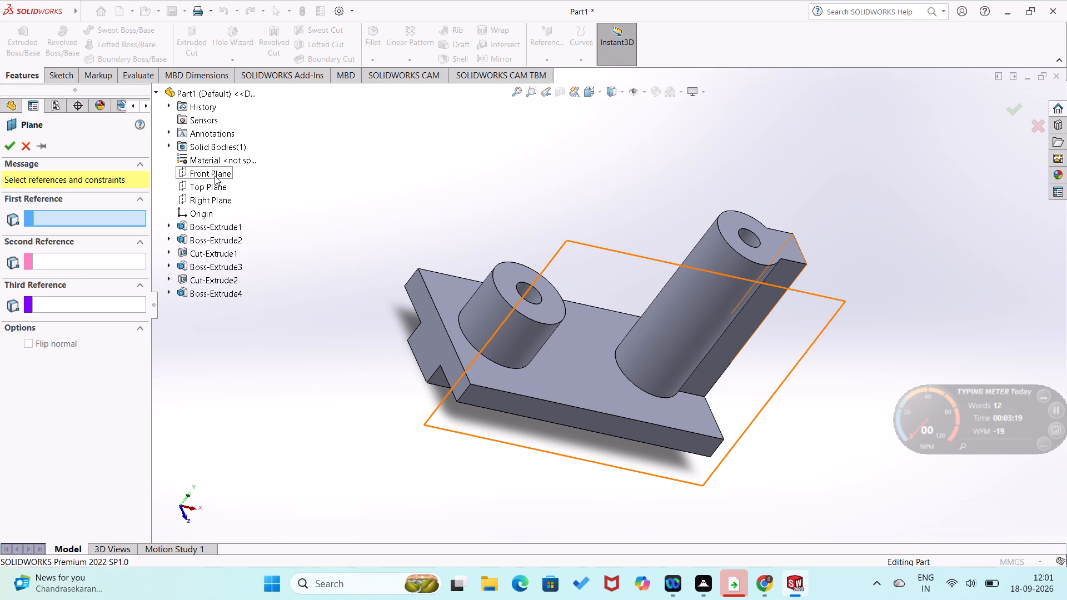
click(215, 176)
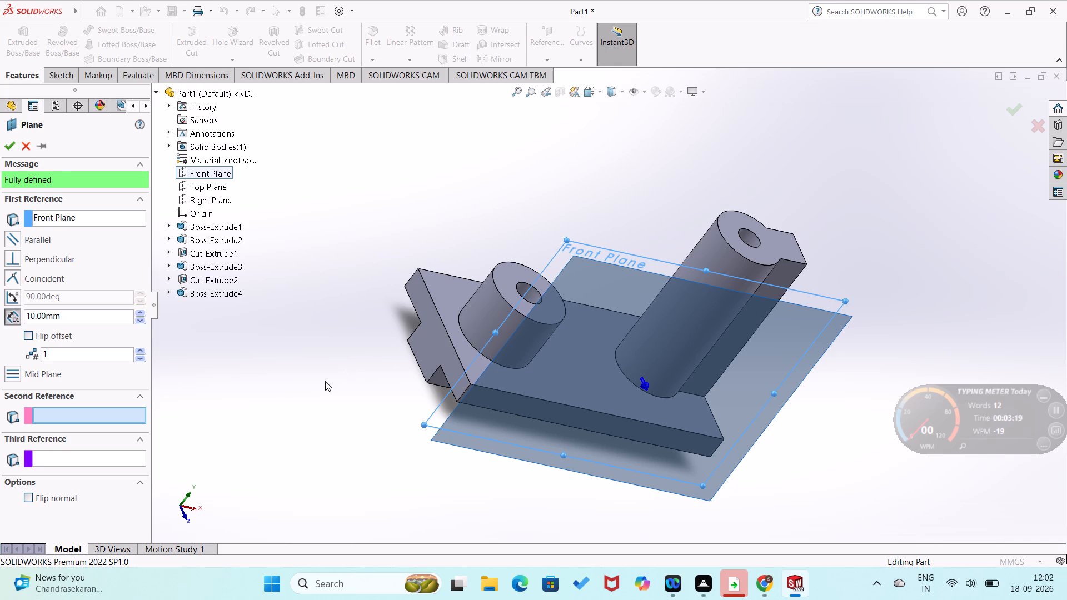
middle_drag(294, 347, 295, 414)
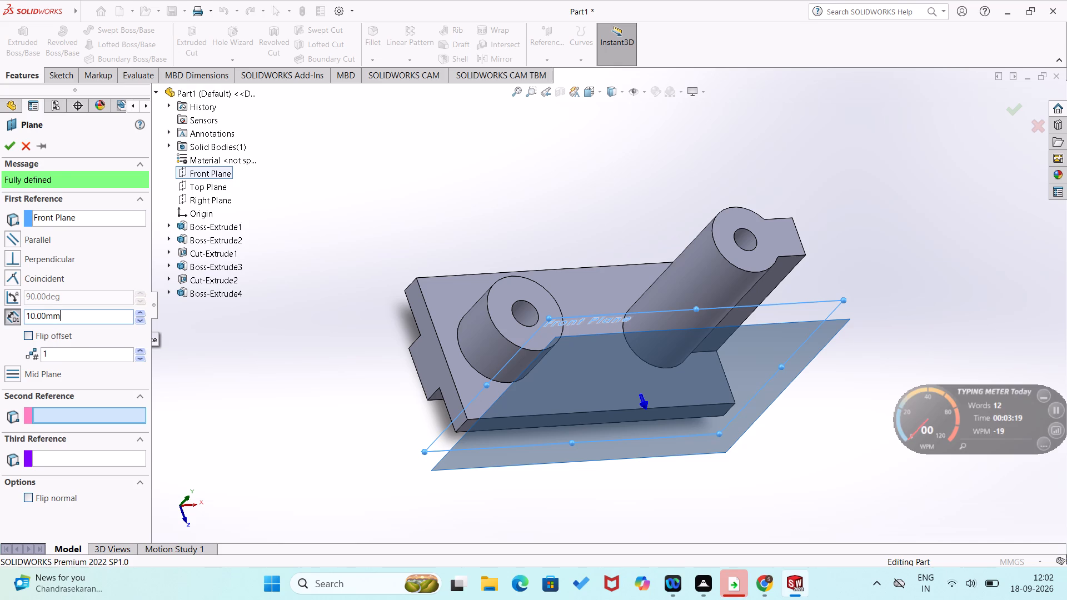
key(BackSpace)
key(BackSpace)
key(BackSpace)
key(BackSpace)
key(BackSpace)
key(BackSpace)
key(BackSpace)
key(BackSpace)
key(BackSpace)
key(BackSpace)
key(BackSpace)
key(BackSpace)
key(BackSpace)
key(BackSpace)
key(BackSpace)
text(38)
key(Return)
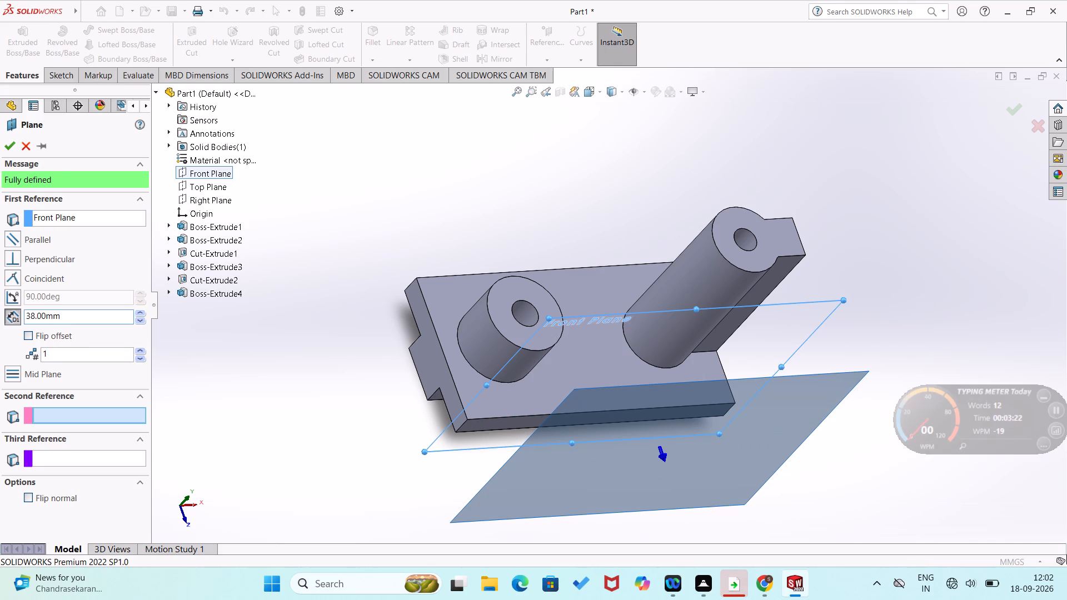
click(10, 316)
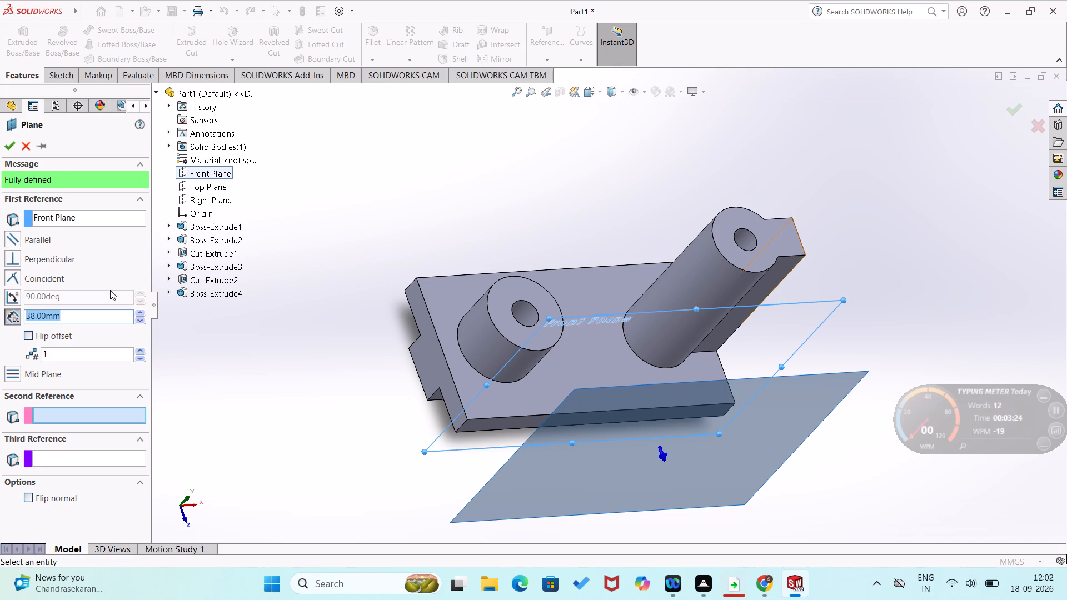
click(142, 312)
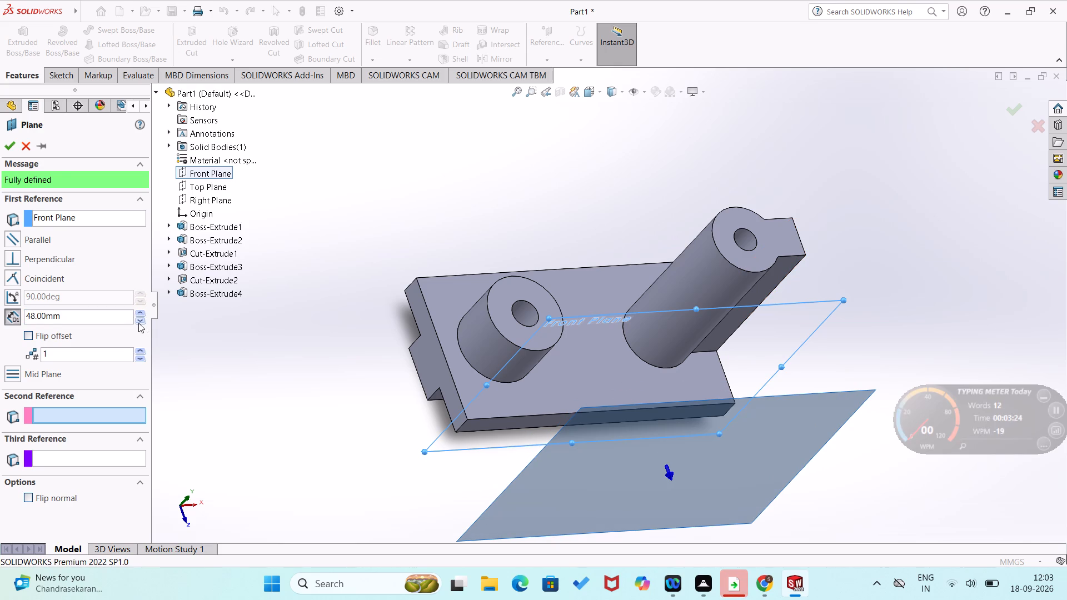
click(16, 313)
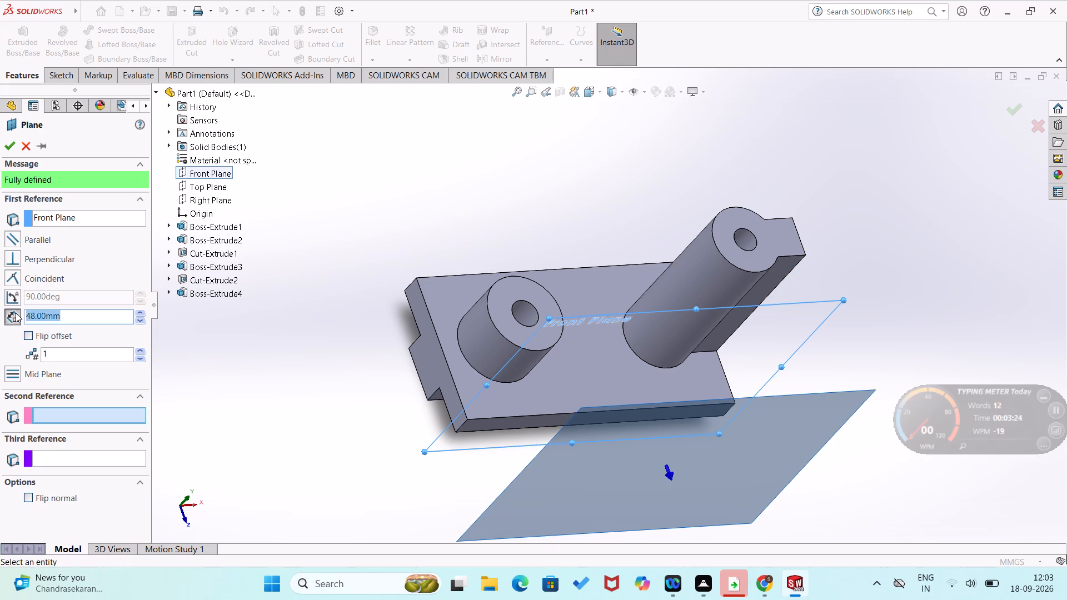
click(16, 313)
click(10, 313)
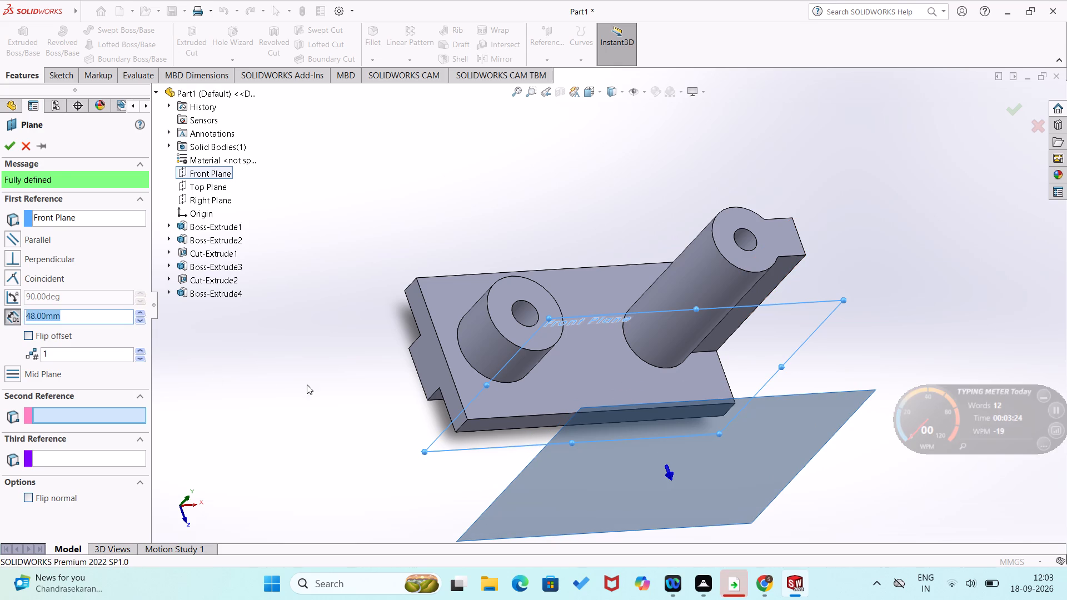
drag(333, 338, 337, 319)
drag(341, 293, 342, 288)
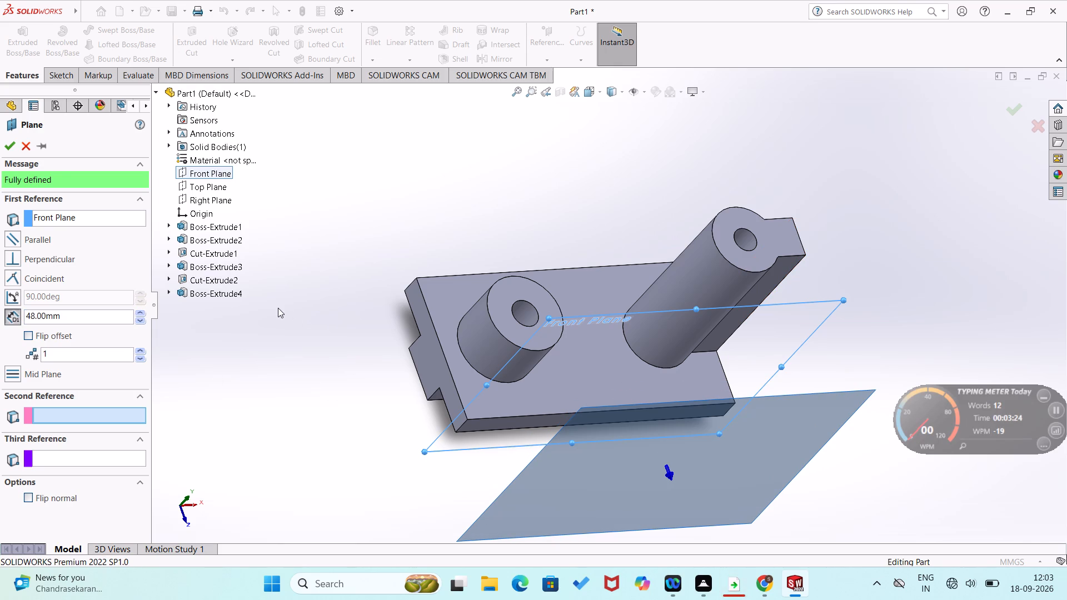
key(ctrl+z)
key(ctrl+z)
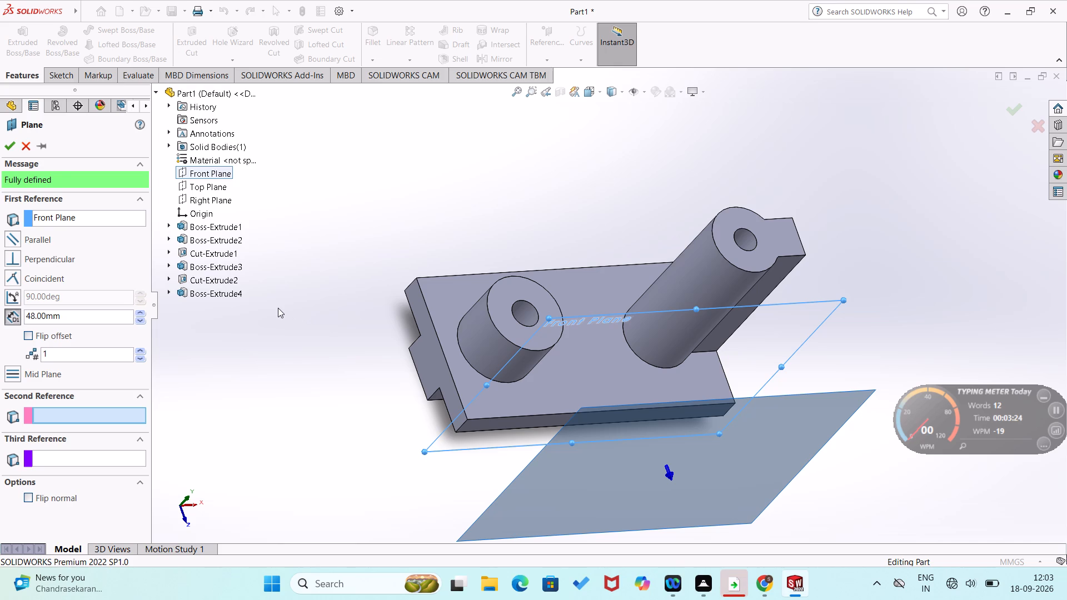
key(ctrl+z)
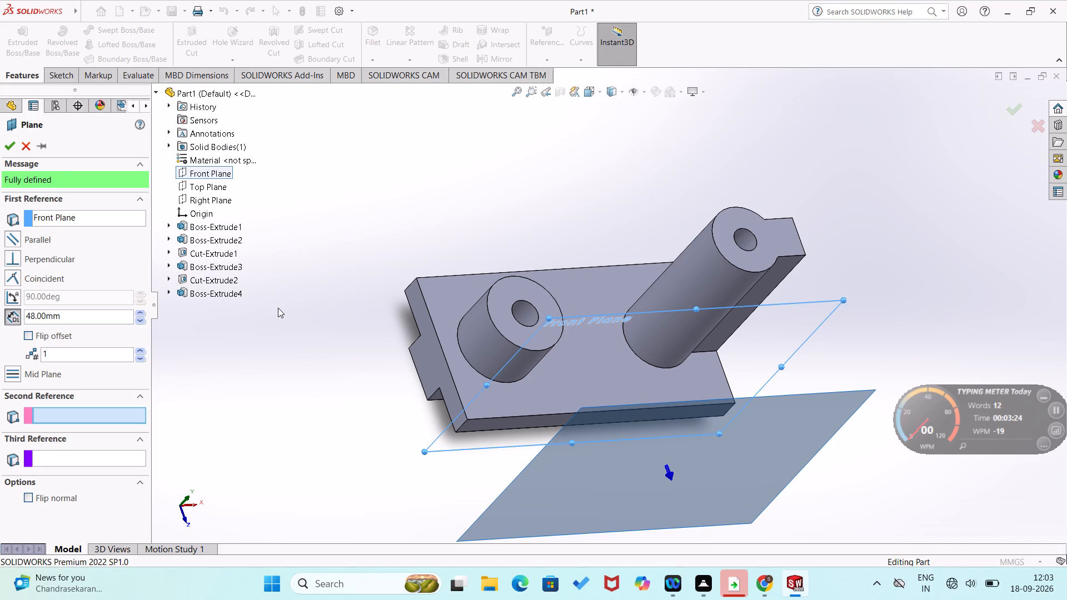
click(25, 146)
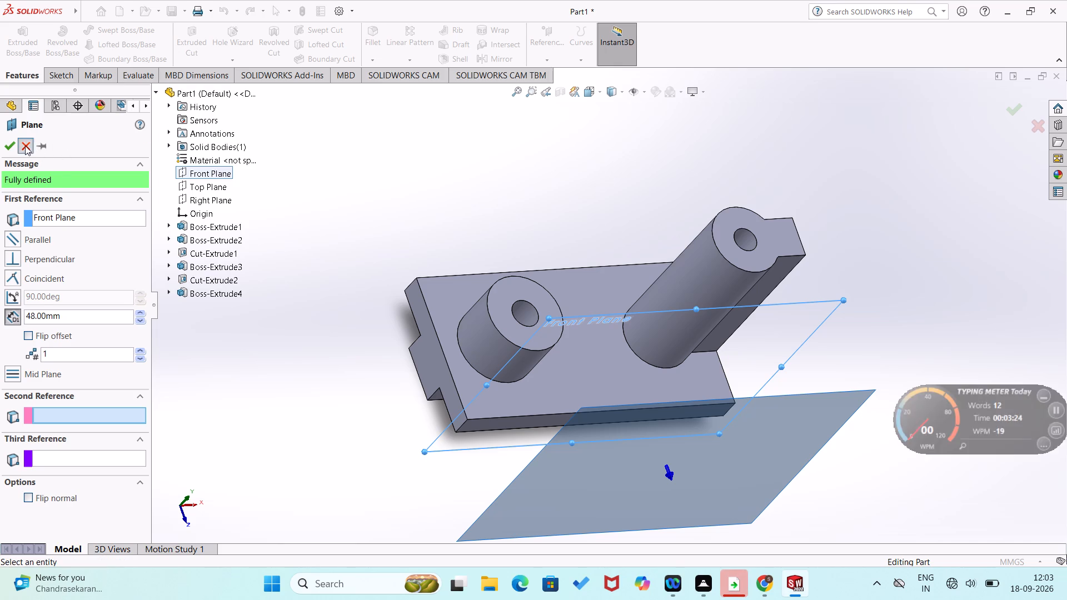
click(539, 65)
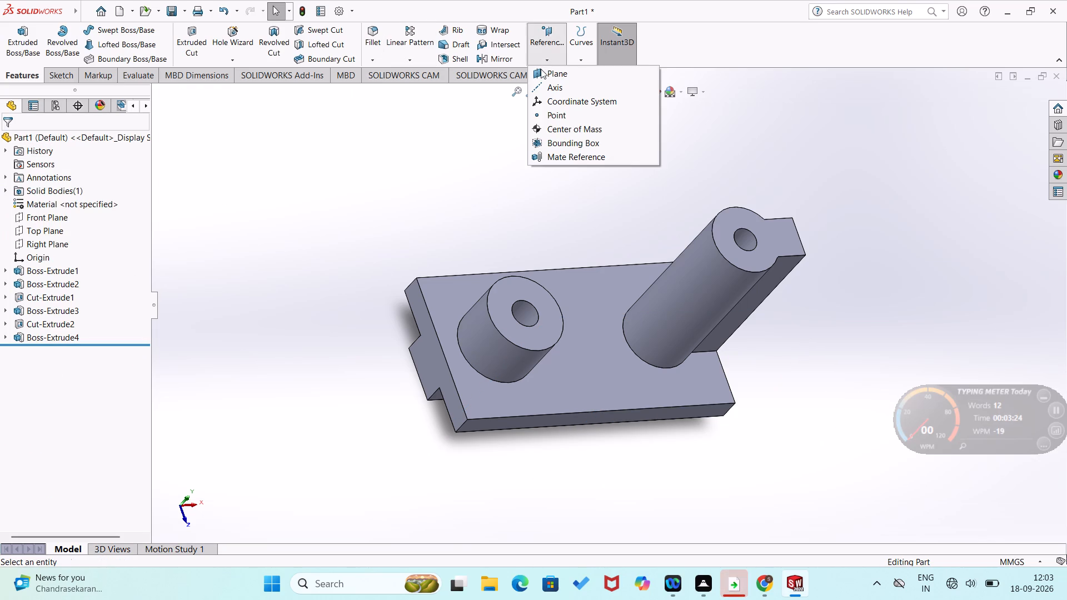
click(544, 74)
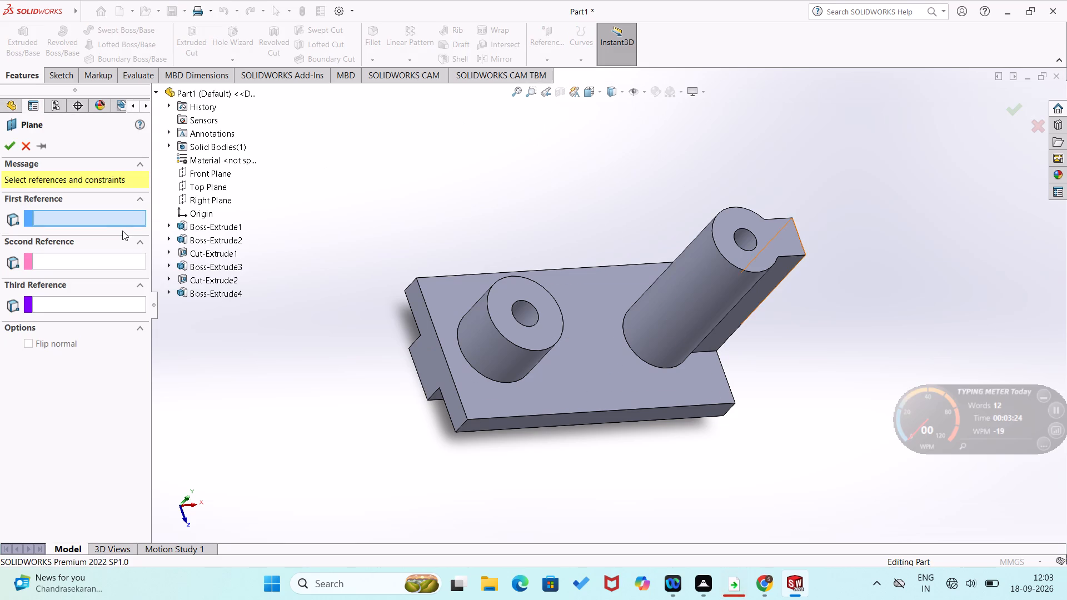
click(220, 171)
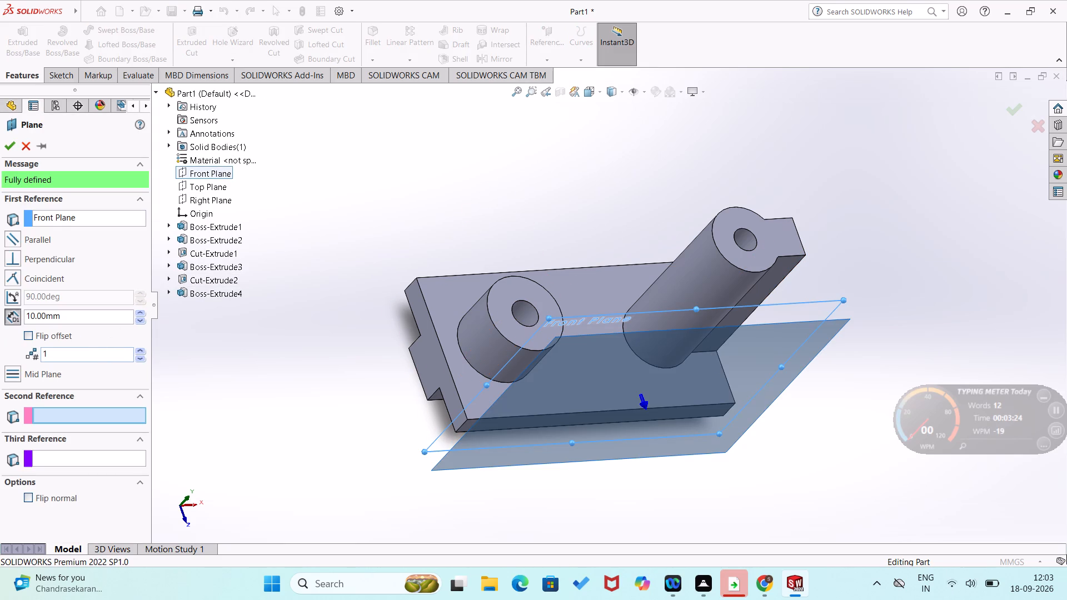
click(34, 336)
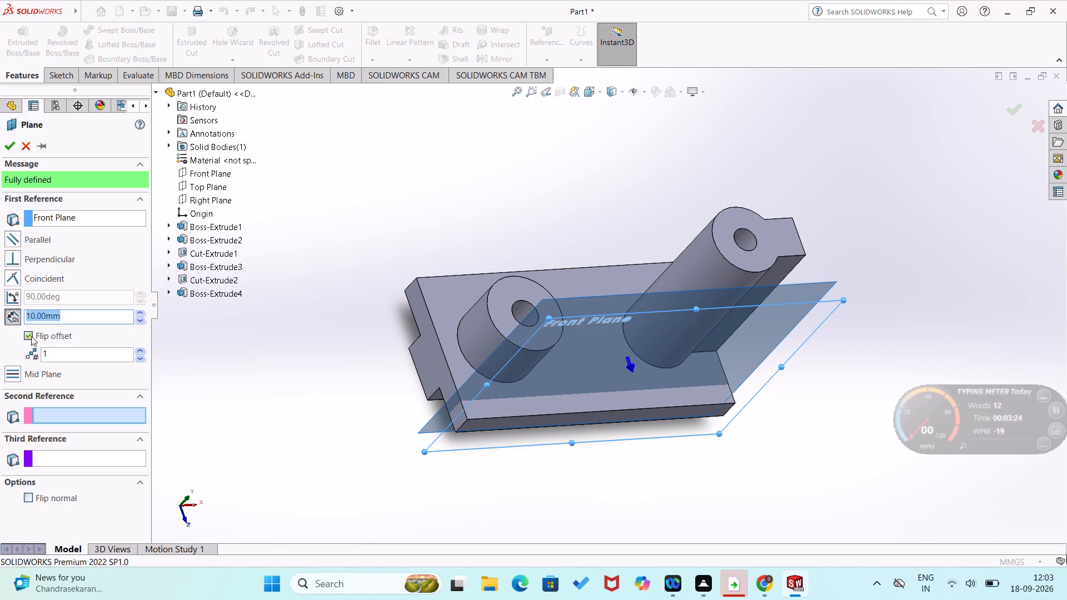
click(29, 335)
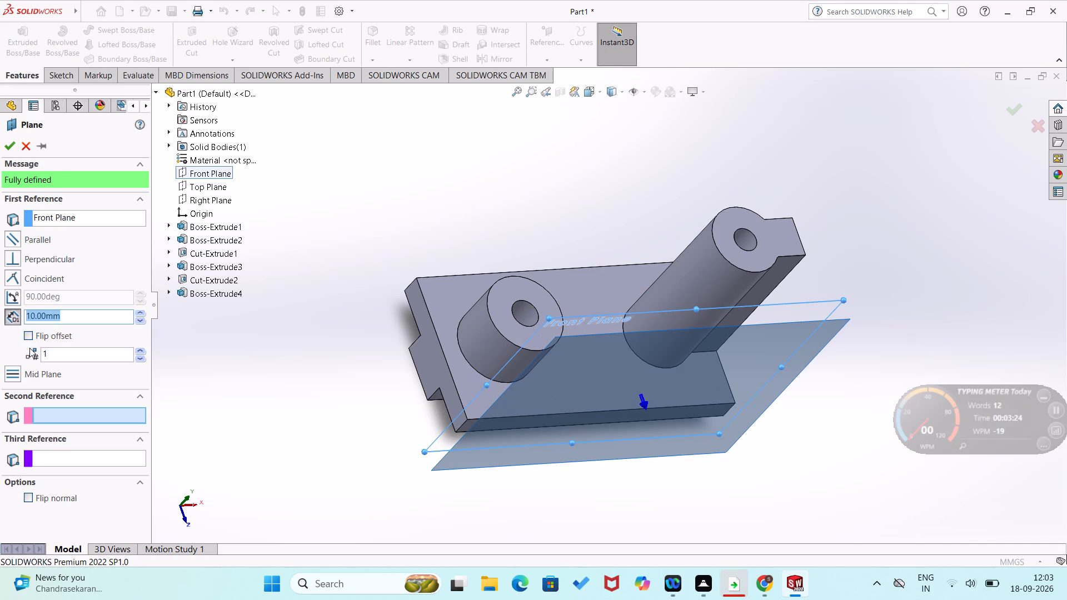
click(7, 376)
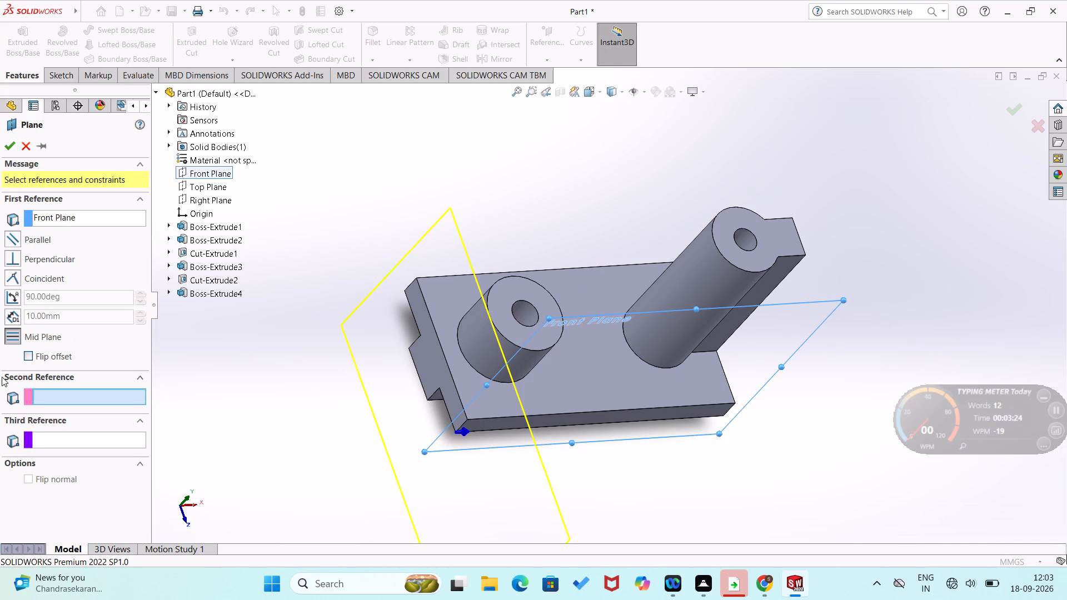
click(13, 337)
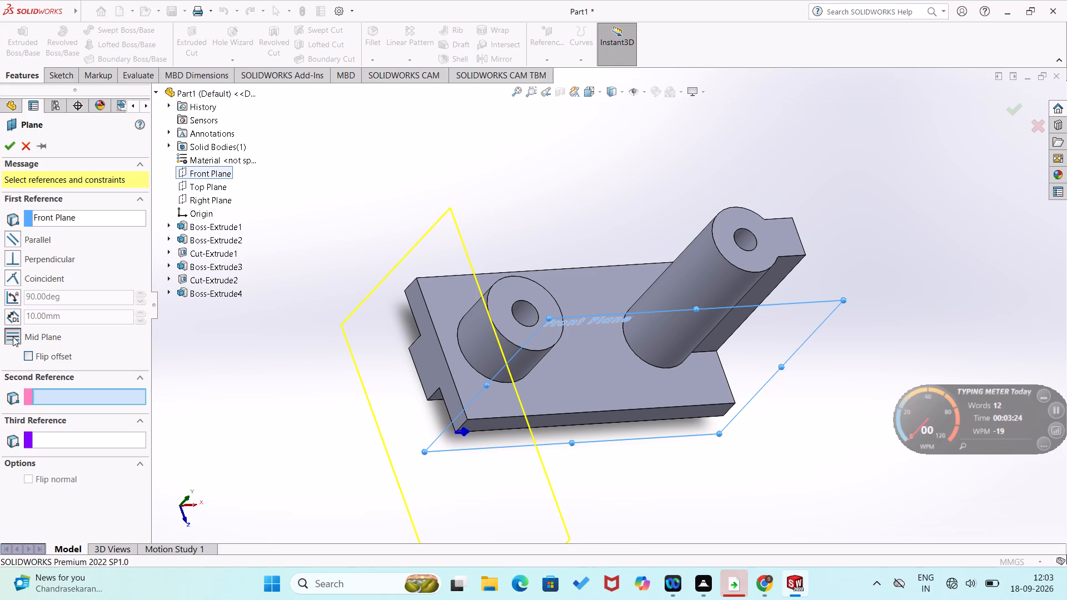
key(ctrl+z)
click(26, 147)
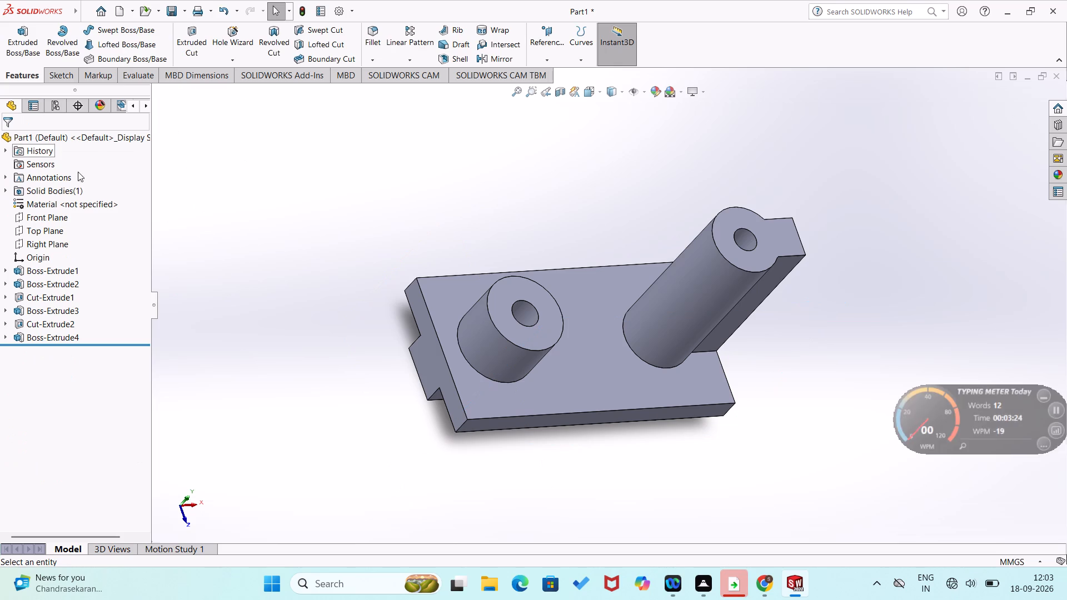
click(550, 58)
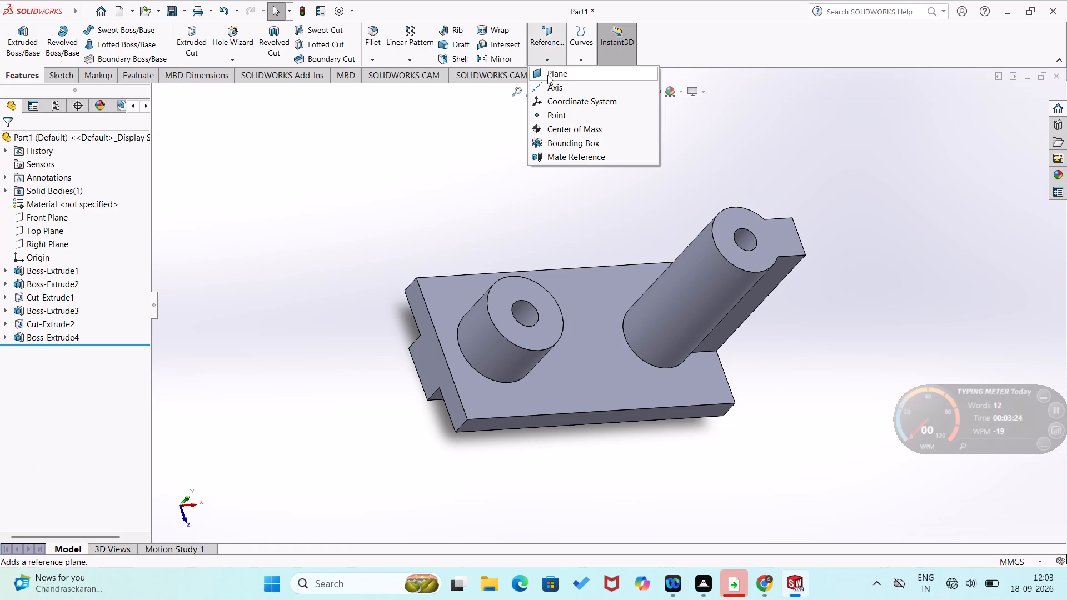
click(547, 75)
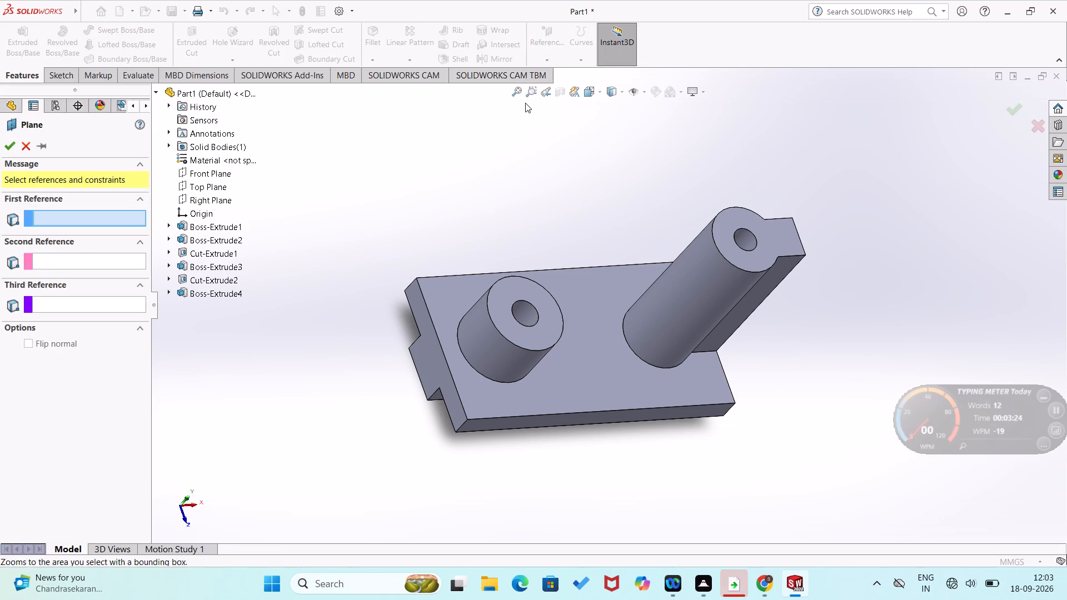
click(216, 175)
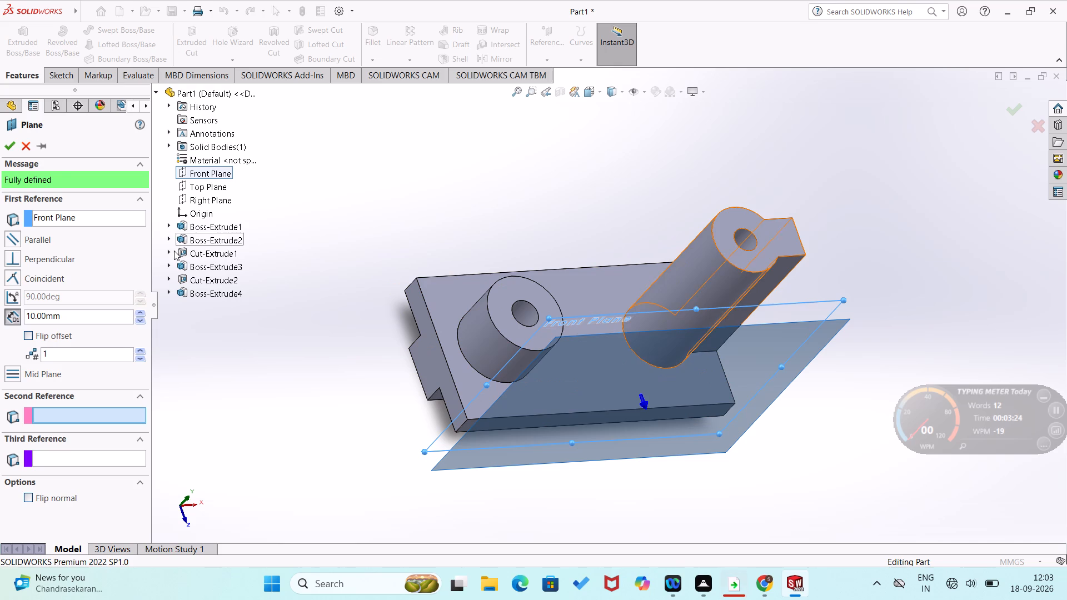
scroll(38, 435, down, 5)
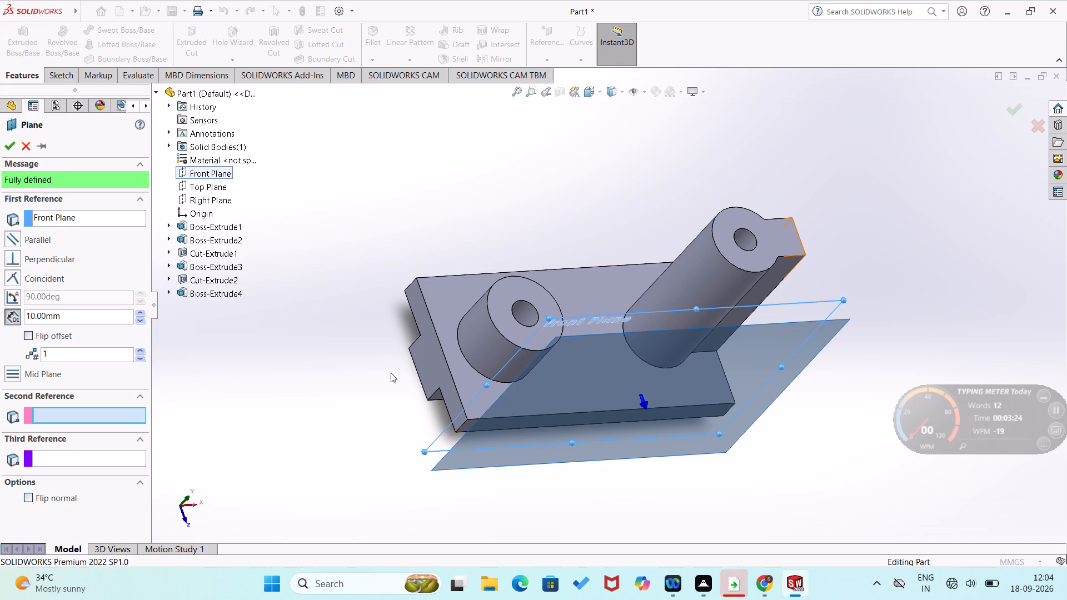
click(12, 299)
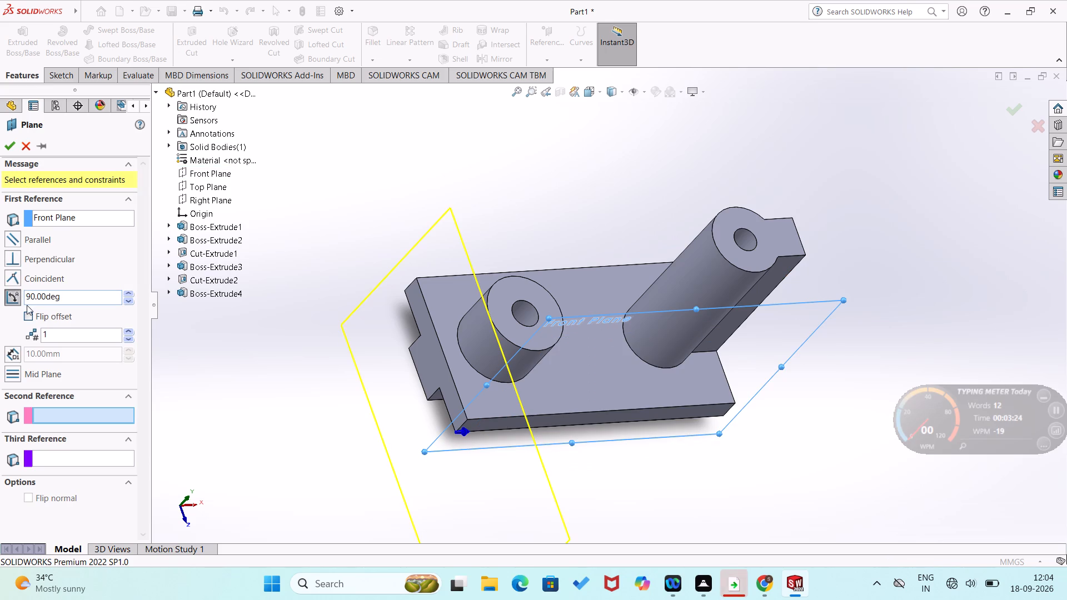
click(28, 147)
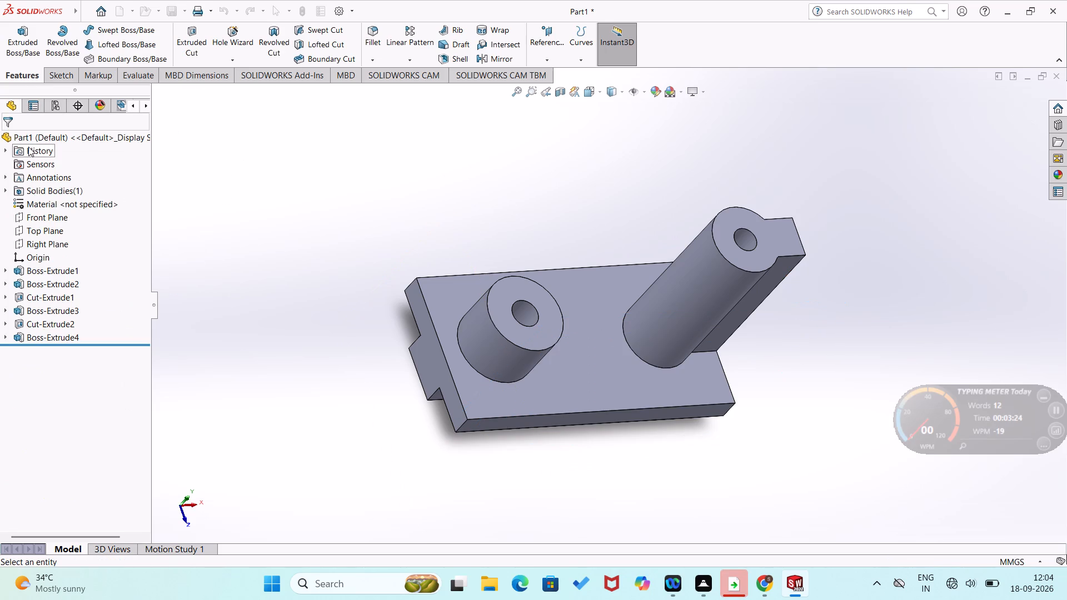
Create one reference plane offset 38 mm from the Front Plane, with the offset flipped so it passes through the cylinders.
click(544, 60)
click(547, 78)
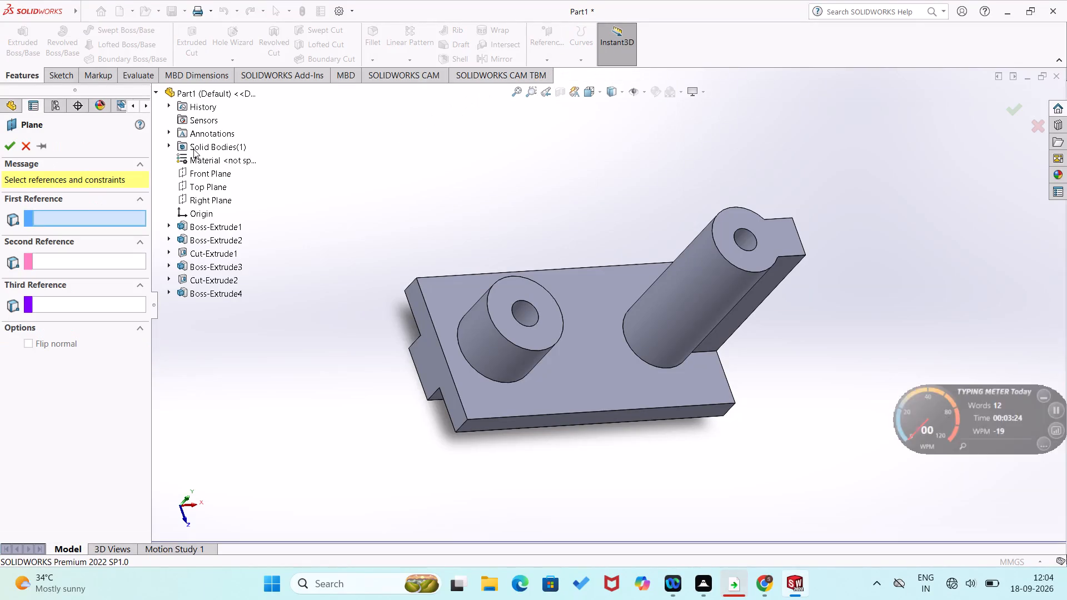
click(214, 173)
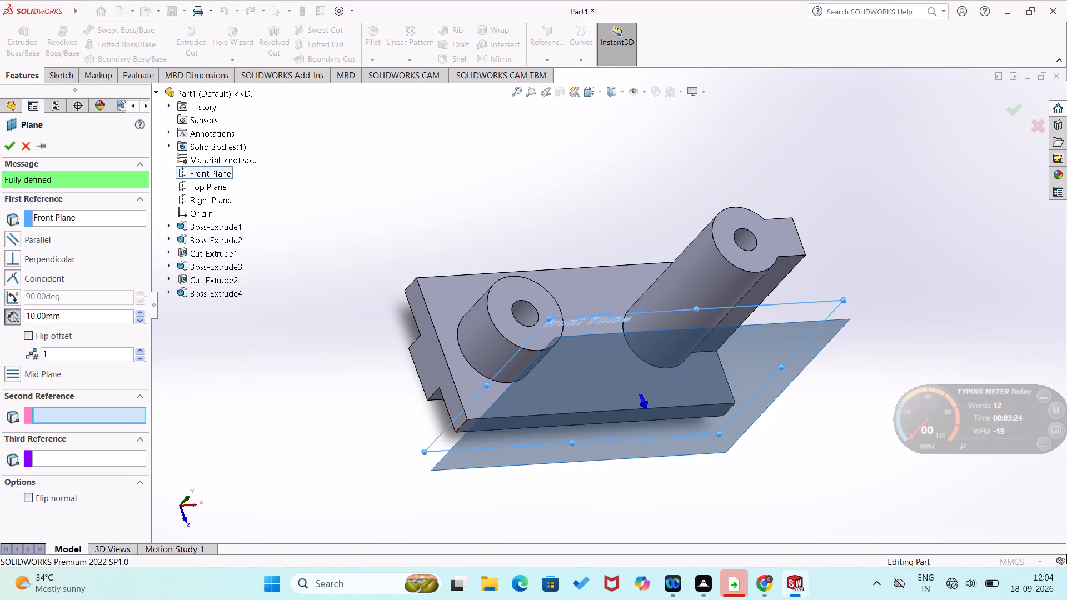
click(142, 349)
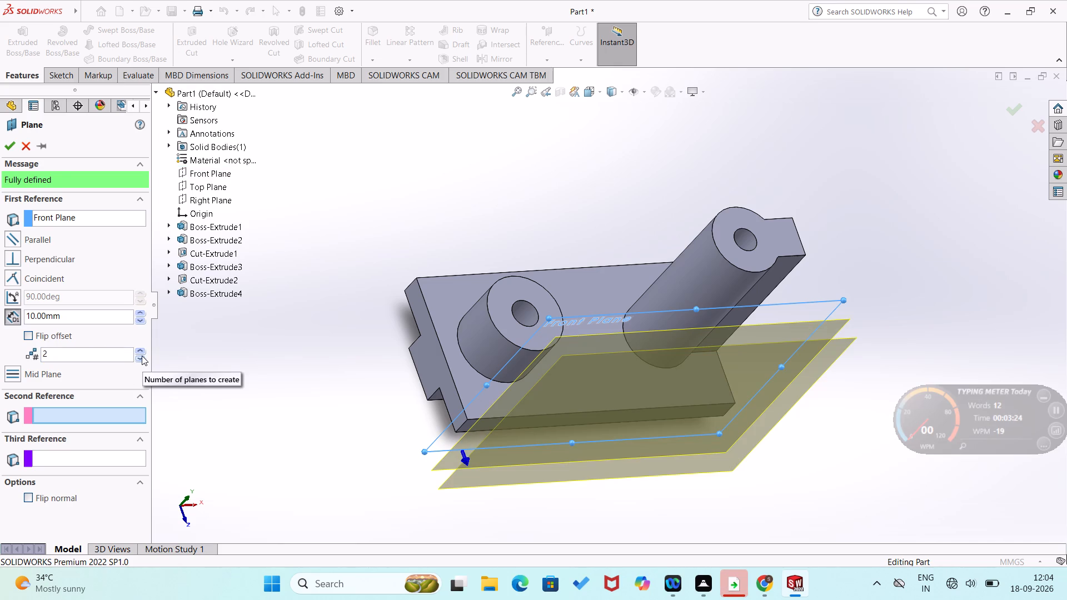
click(139, 359)
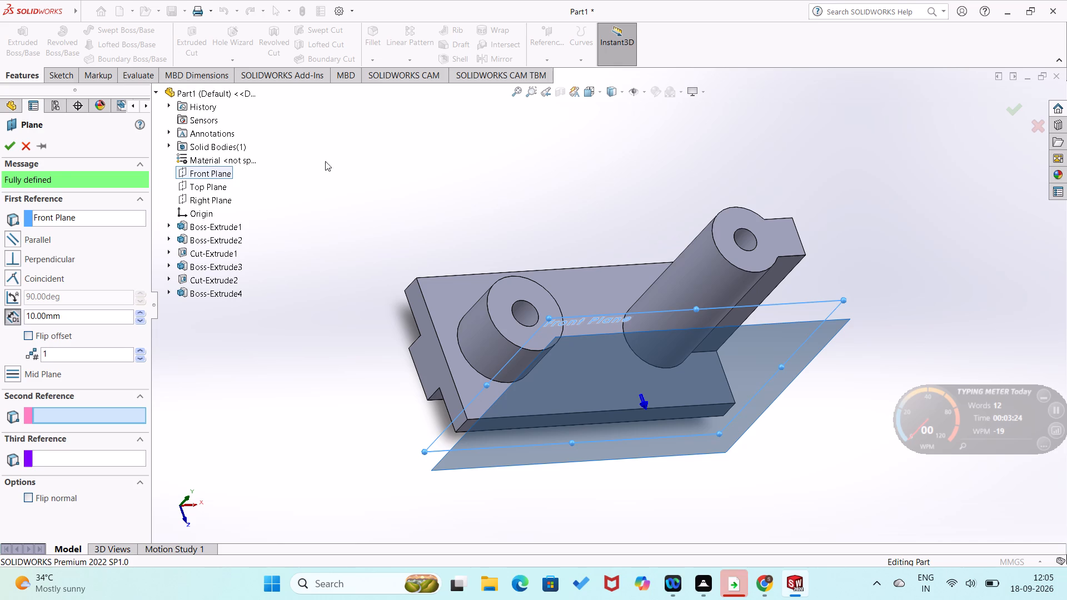
click(114, 319)
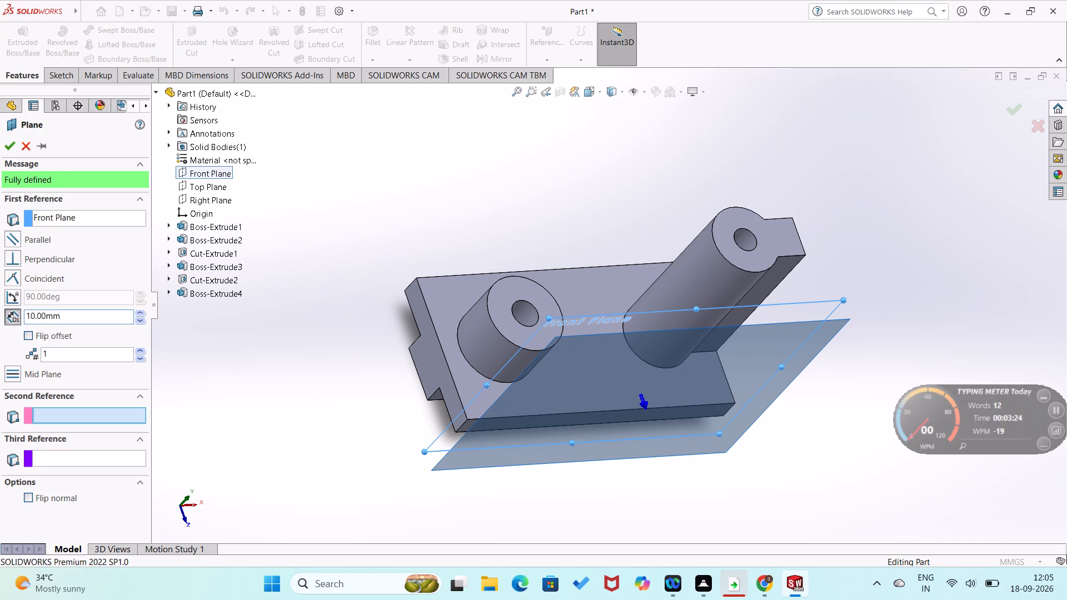
key(BackSpace)
key(BackSpace)
key(BackSpace)
key(BackSpace)
key(BackSpace)
key(BackSpace)
key(BackSpace)
key(BackSpace)
key(BackSpace)
key(BackSpace)
key(BackSpace)
key(BackSpace)
key(BackSpace)
key(BackSpace)
key(BackSpace)
key(BackSpace)
key(BackSpace)
key(BackSpace)
text(38)
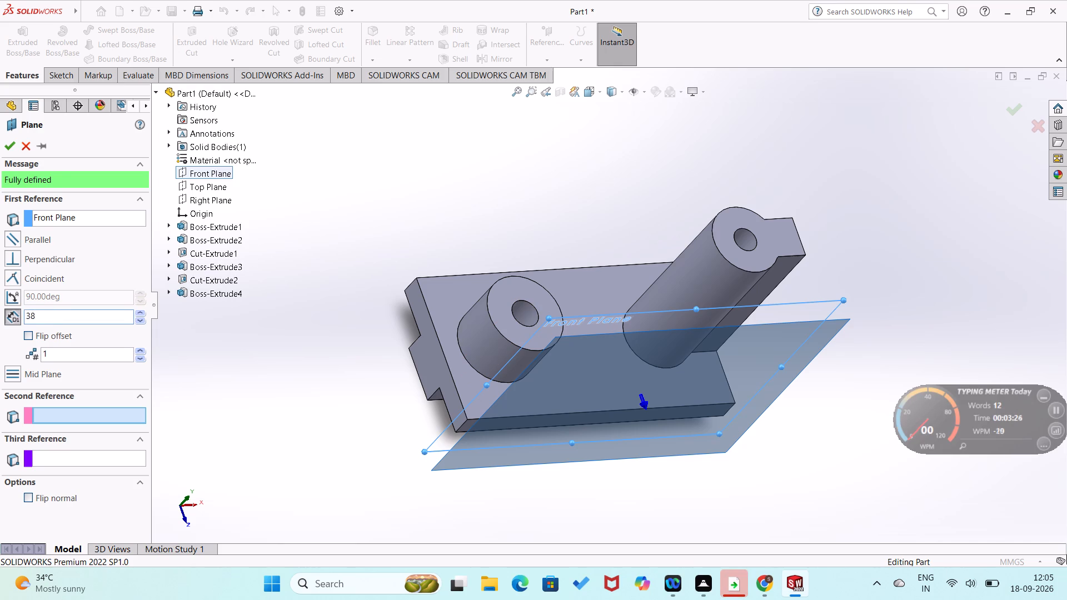
click(29, 336)
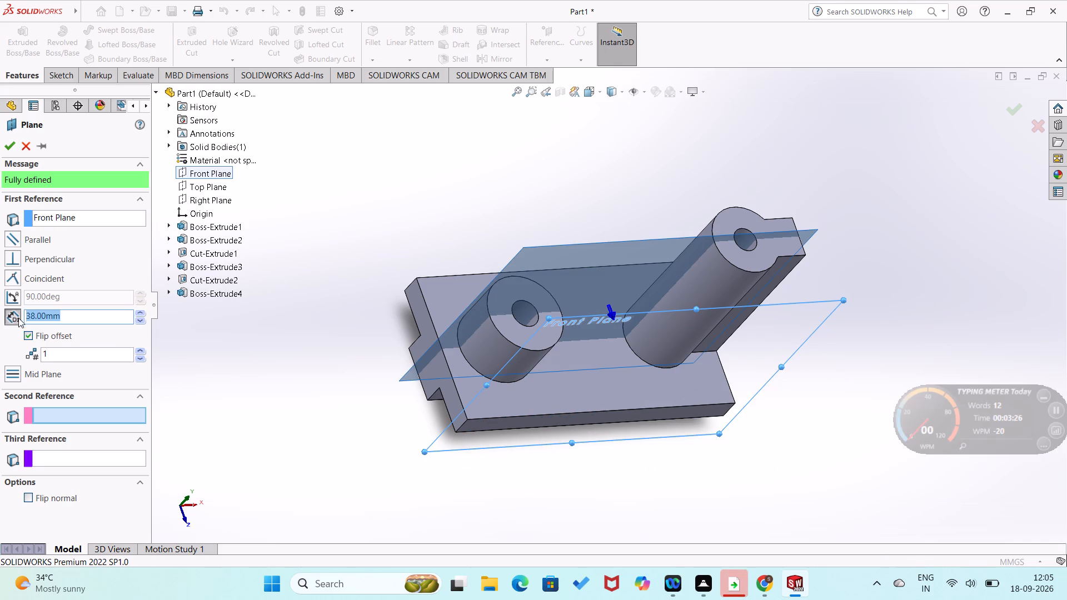
click(6, 144)
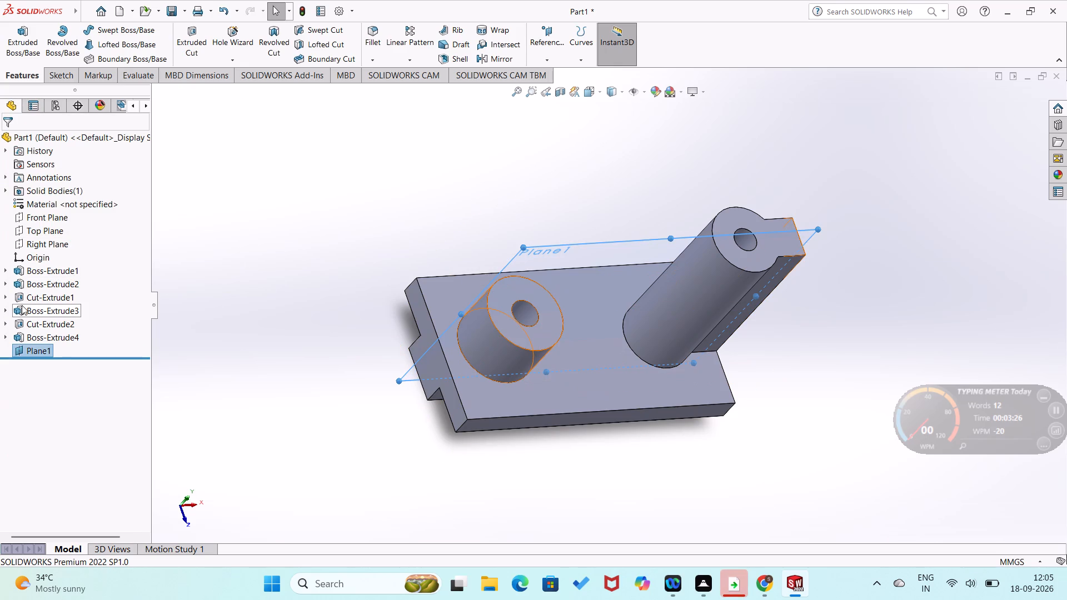
click(22, 305)
click(145, 341)
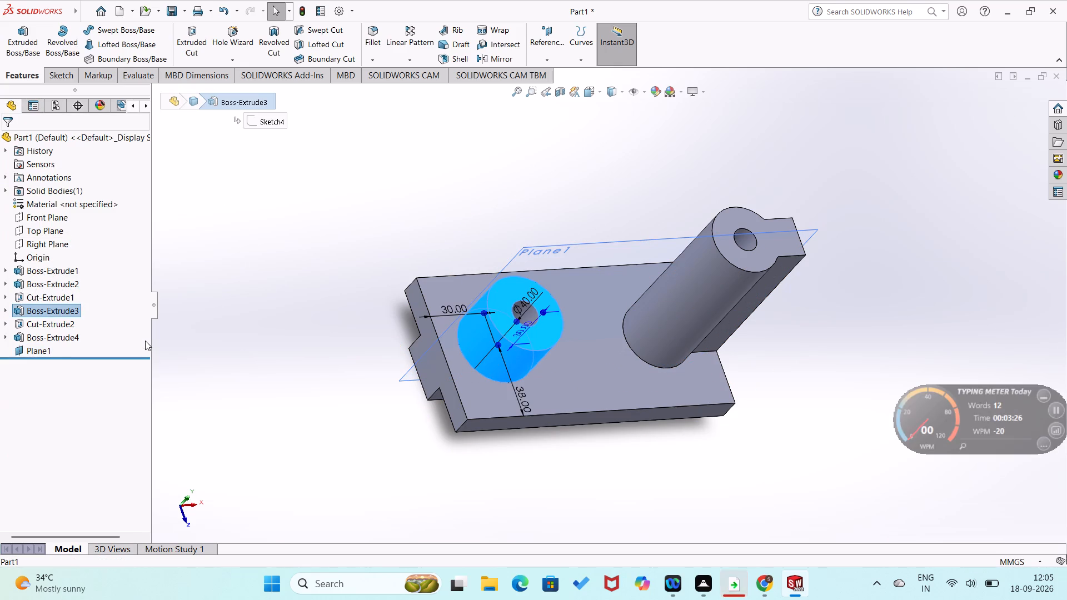
click(231, 260)
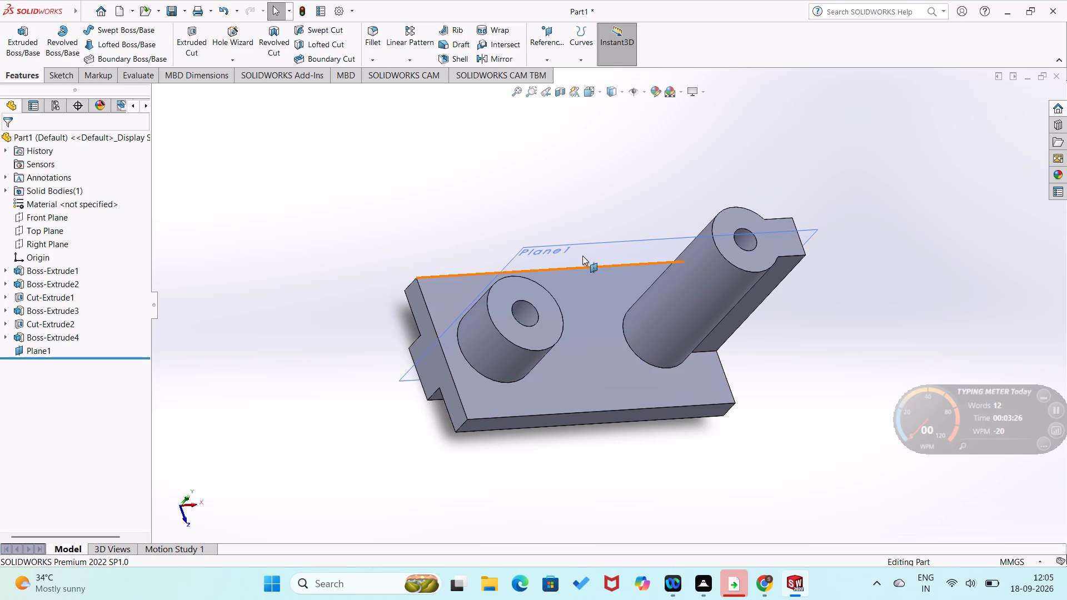
Sketch a closed four-sided web profile on the offset plane, 90 mm along the tall cylinder, 30 mm along the short one, joined by a sloping line.
click(562, 247)
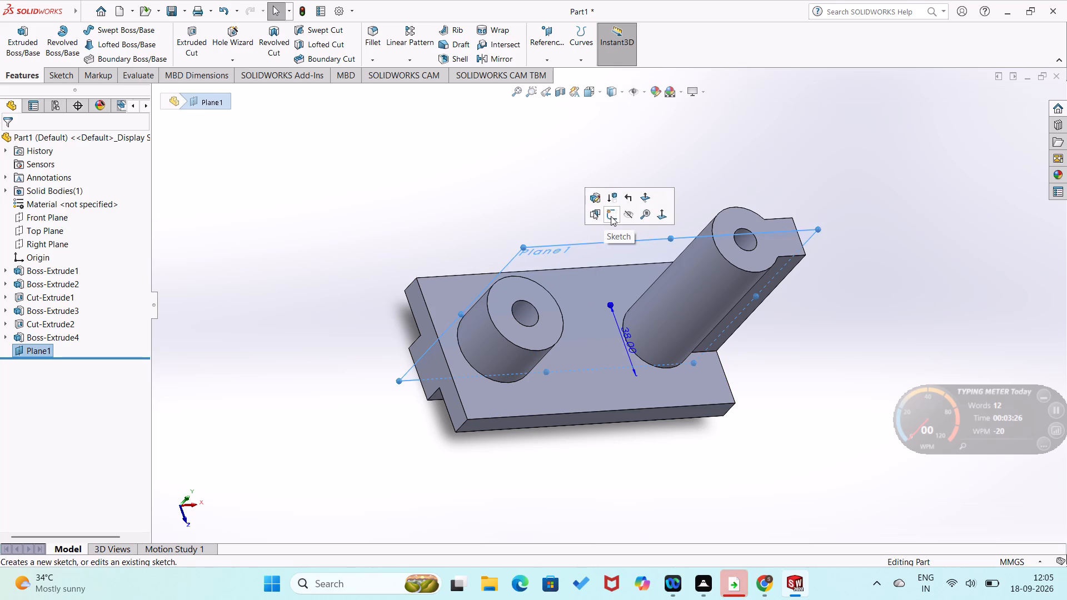
click(611, 216)
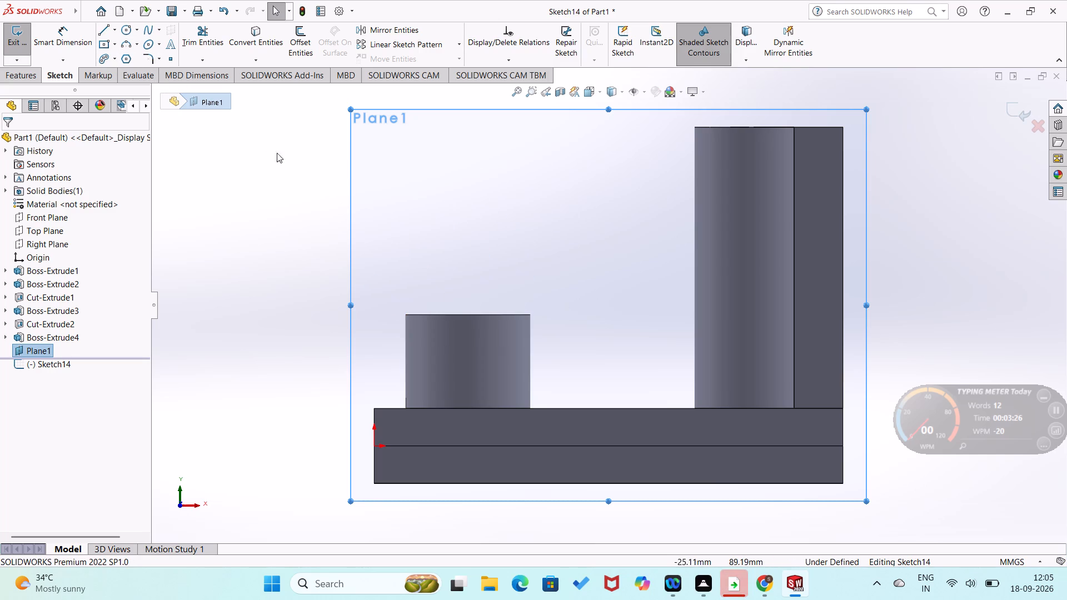
click(106, 29)
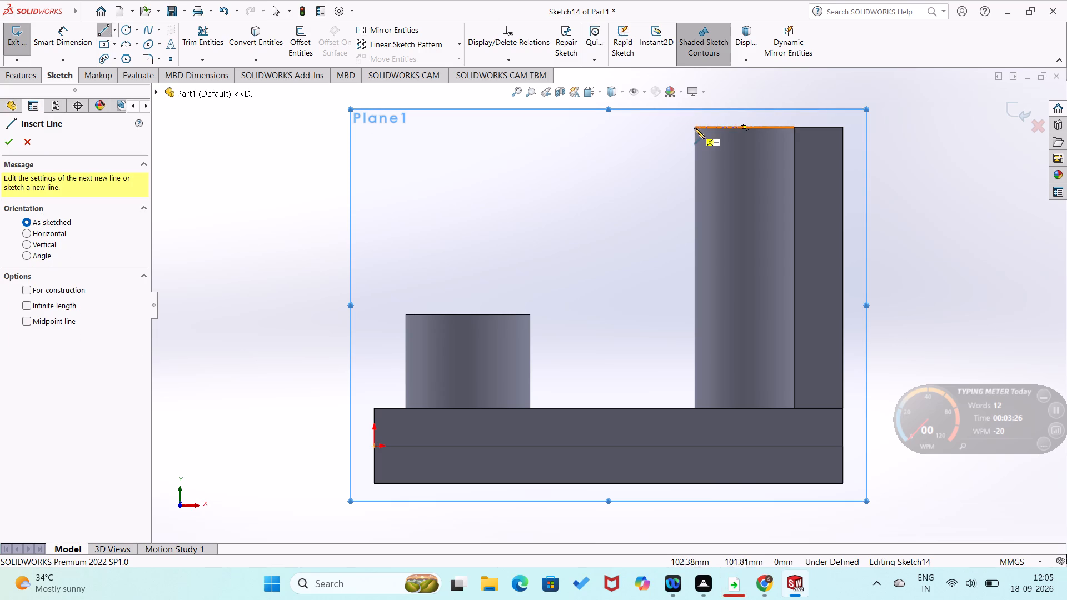
click(695, 126)
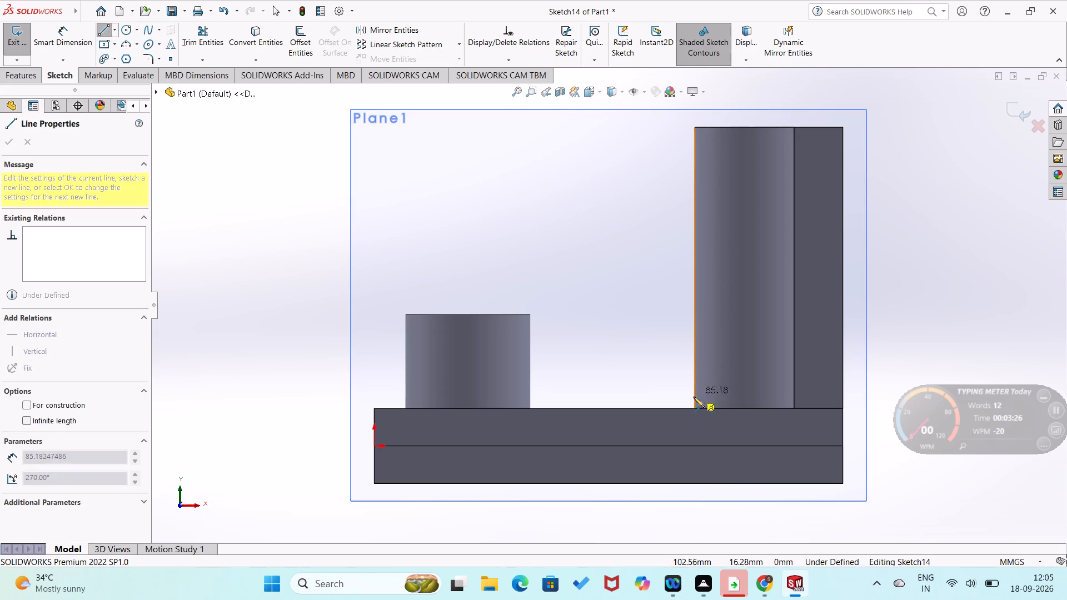
click(694, 407)
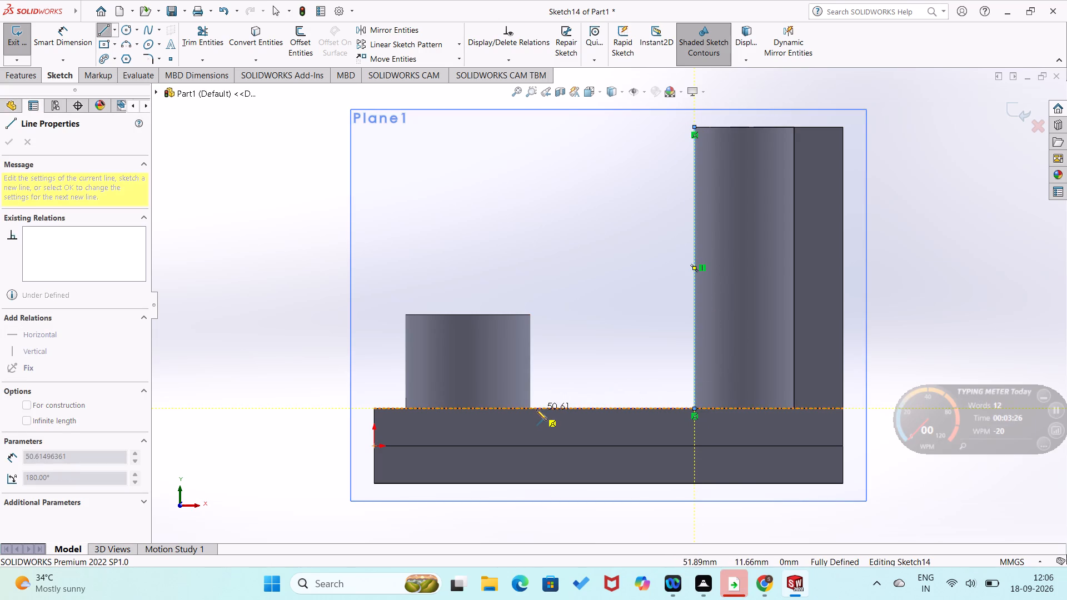
click(531, 409)
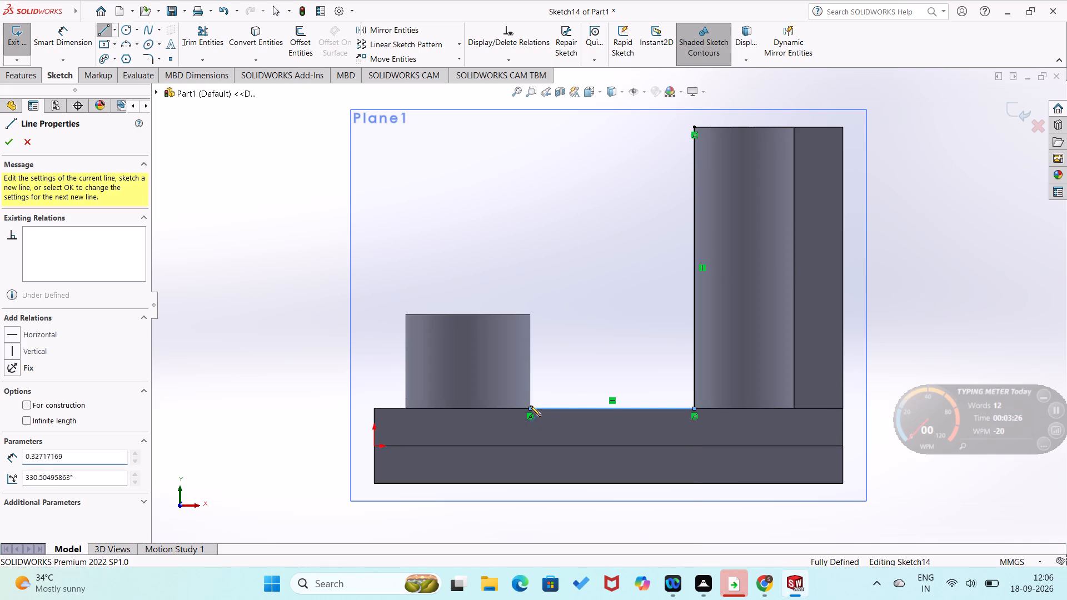
click(529, 314)
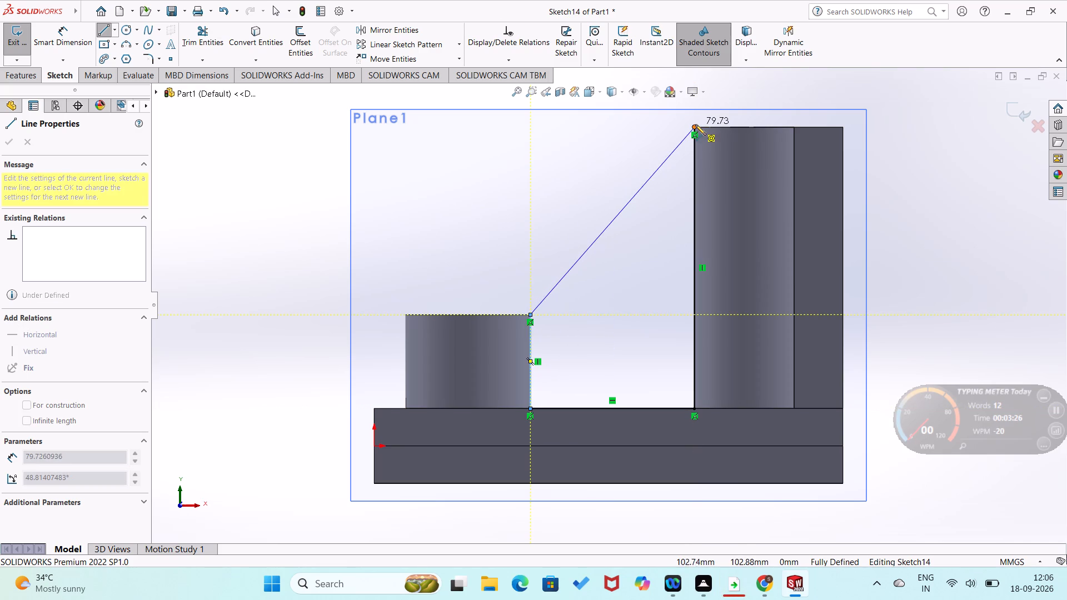
click(694, 124)
right_drag(584, 172, 614, 100)
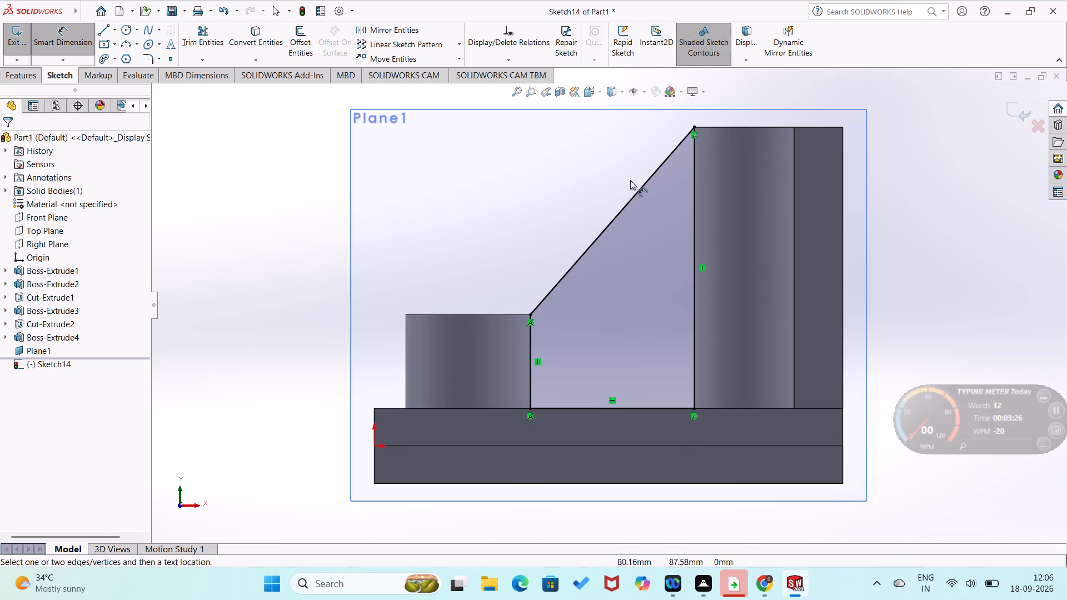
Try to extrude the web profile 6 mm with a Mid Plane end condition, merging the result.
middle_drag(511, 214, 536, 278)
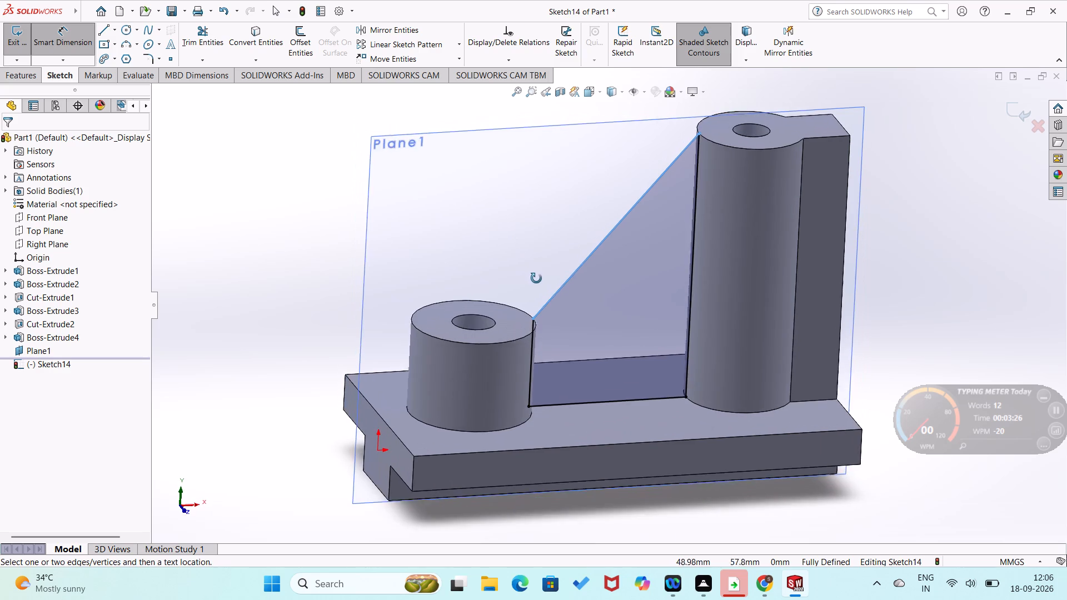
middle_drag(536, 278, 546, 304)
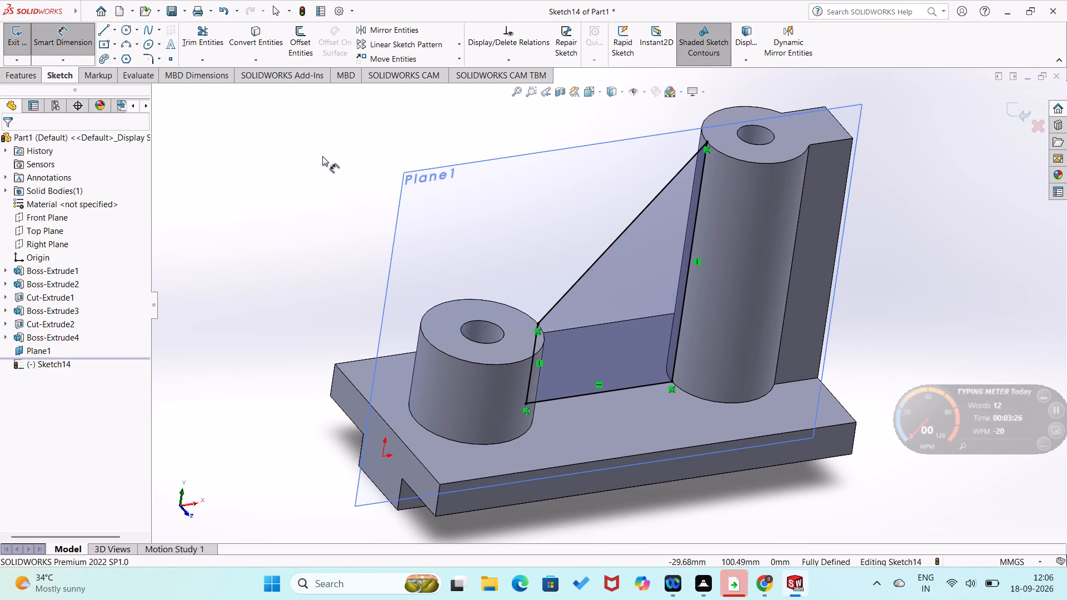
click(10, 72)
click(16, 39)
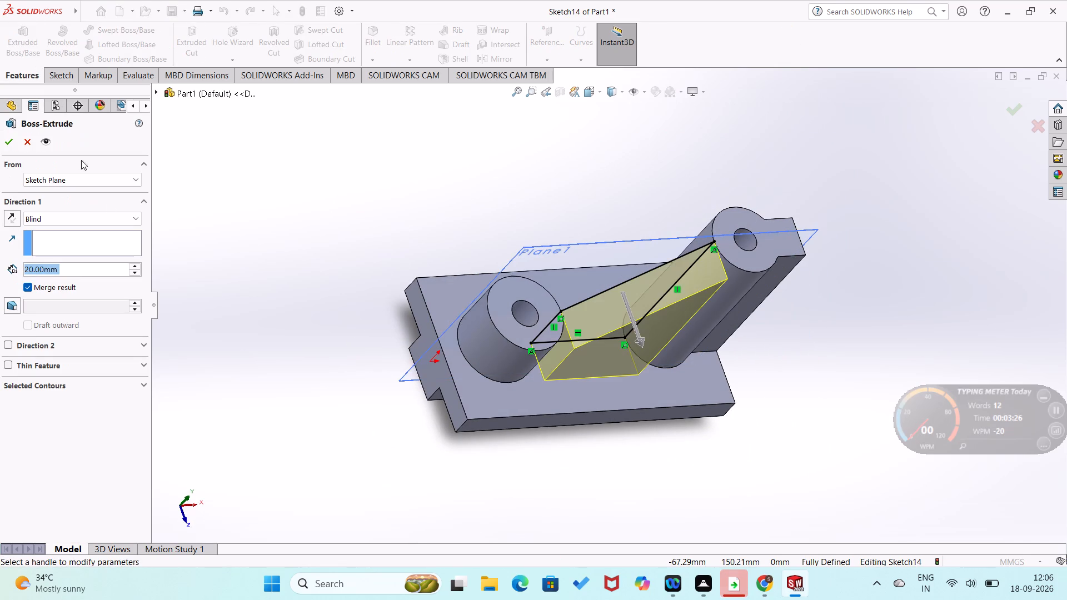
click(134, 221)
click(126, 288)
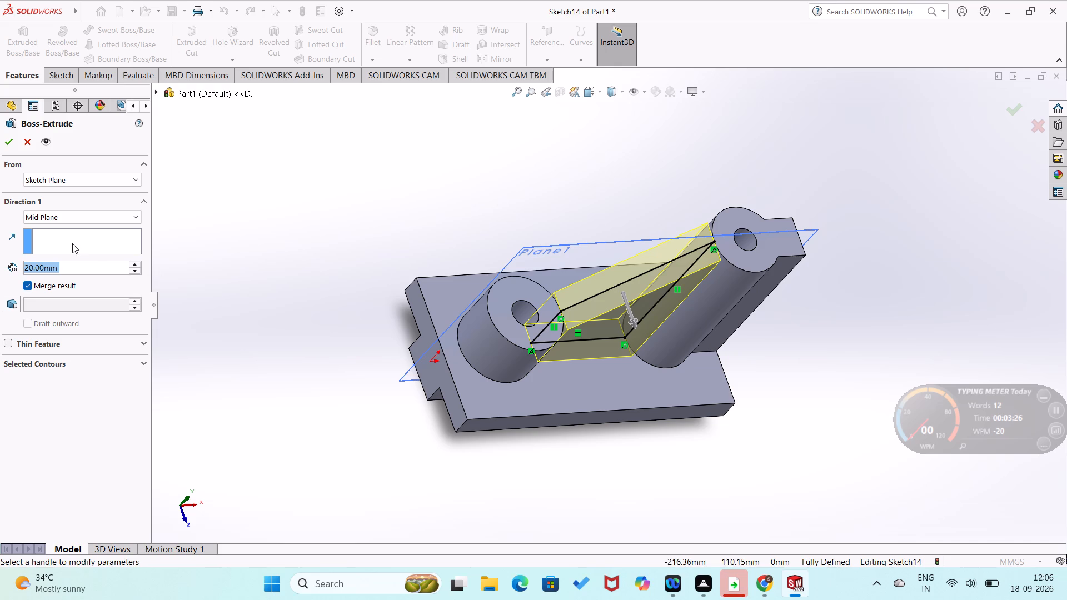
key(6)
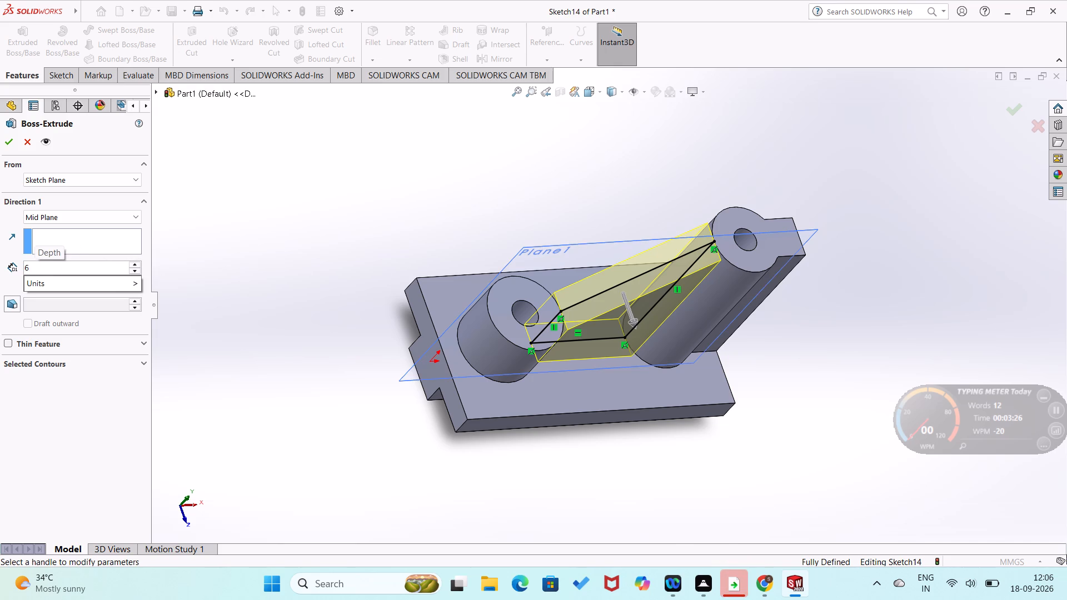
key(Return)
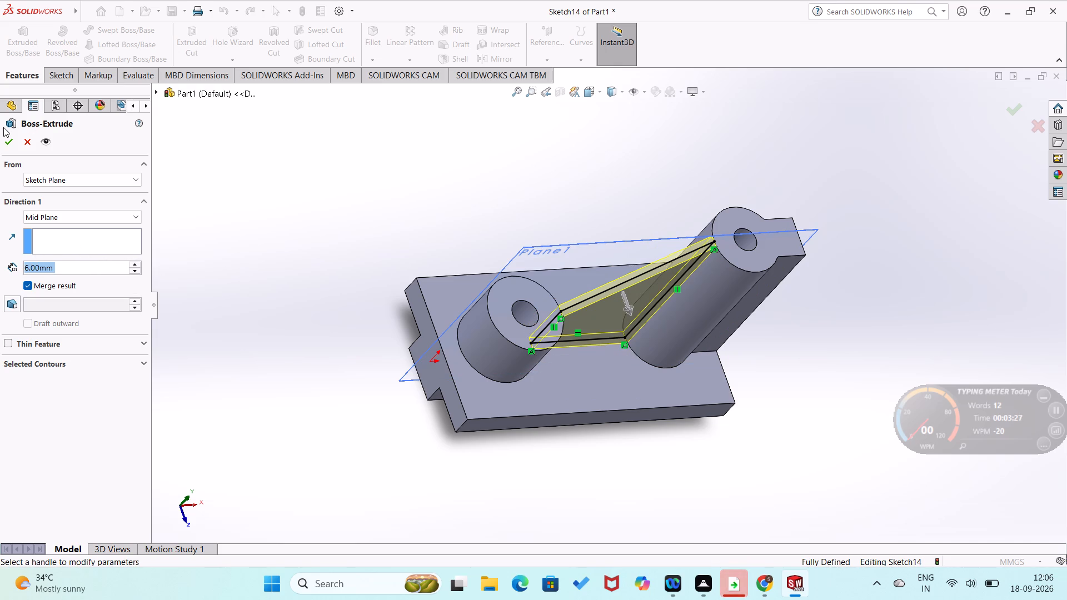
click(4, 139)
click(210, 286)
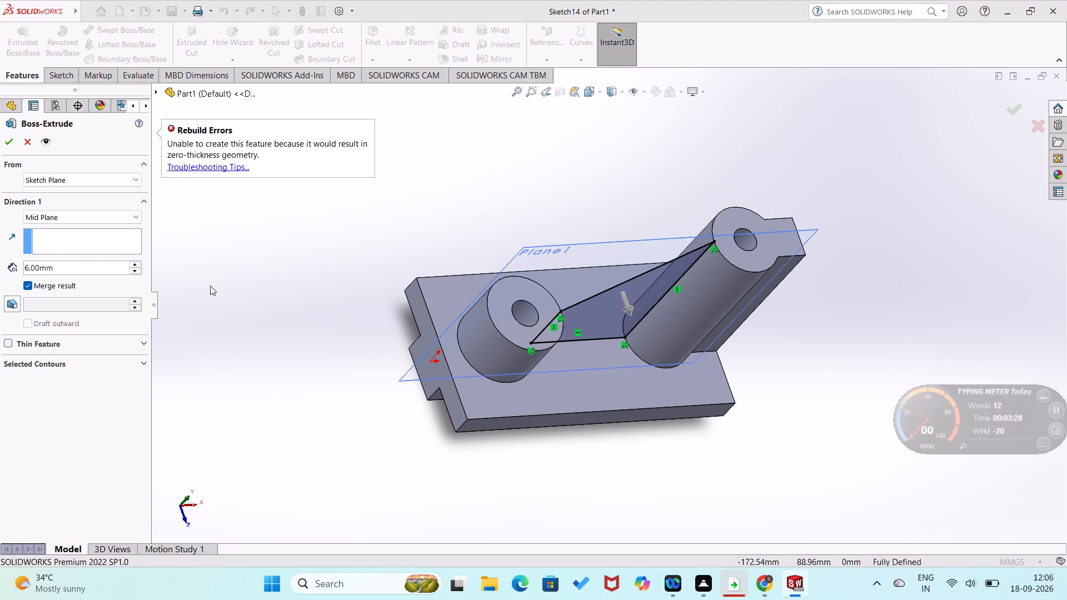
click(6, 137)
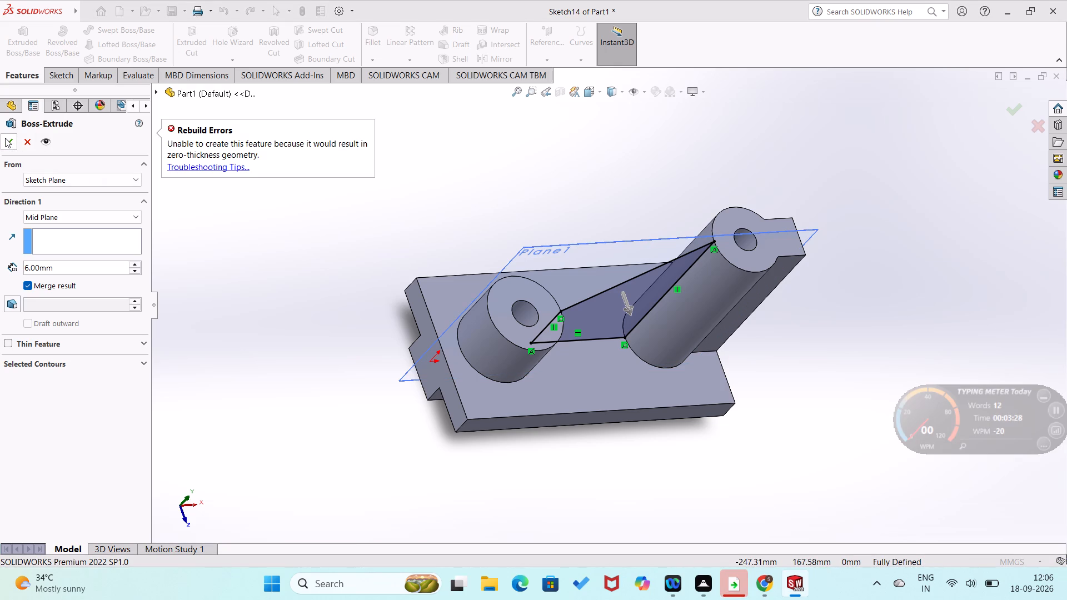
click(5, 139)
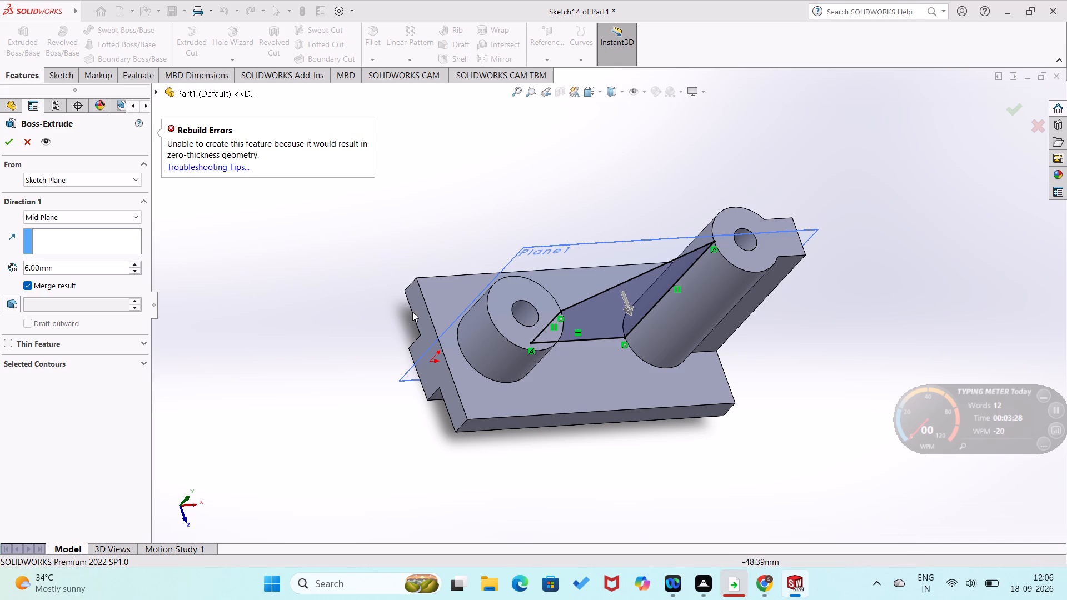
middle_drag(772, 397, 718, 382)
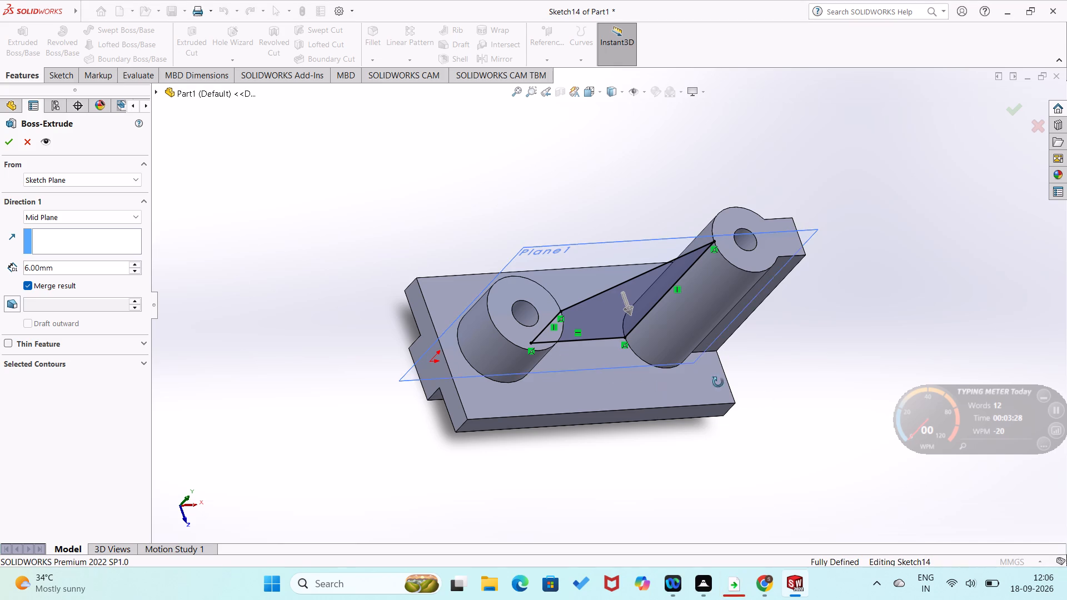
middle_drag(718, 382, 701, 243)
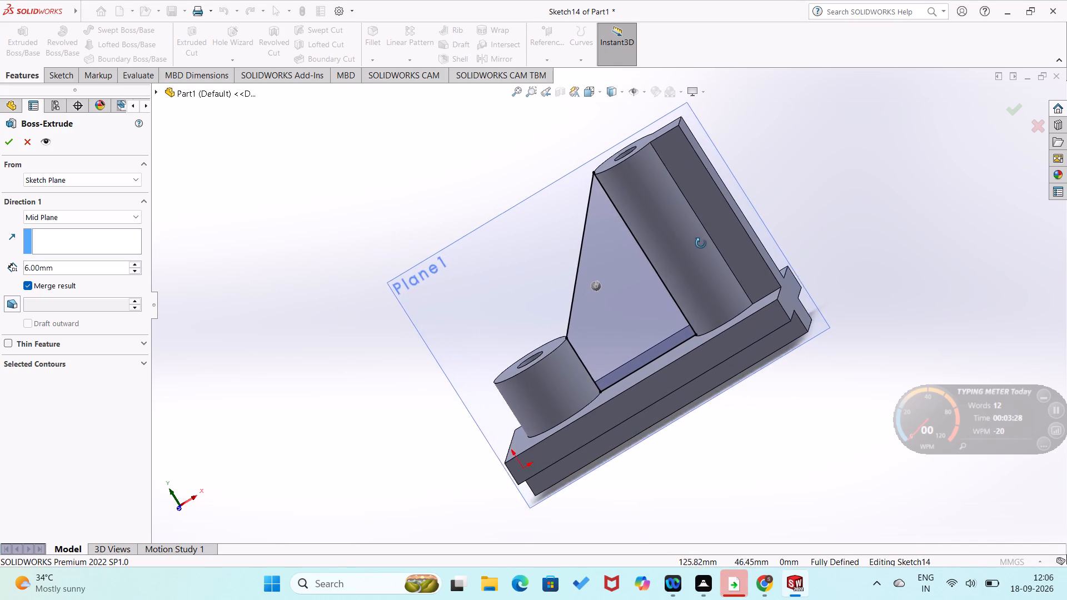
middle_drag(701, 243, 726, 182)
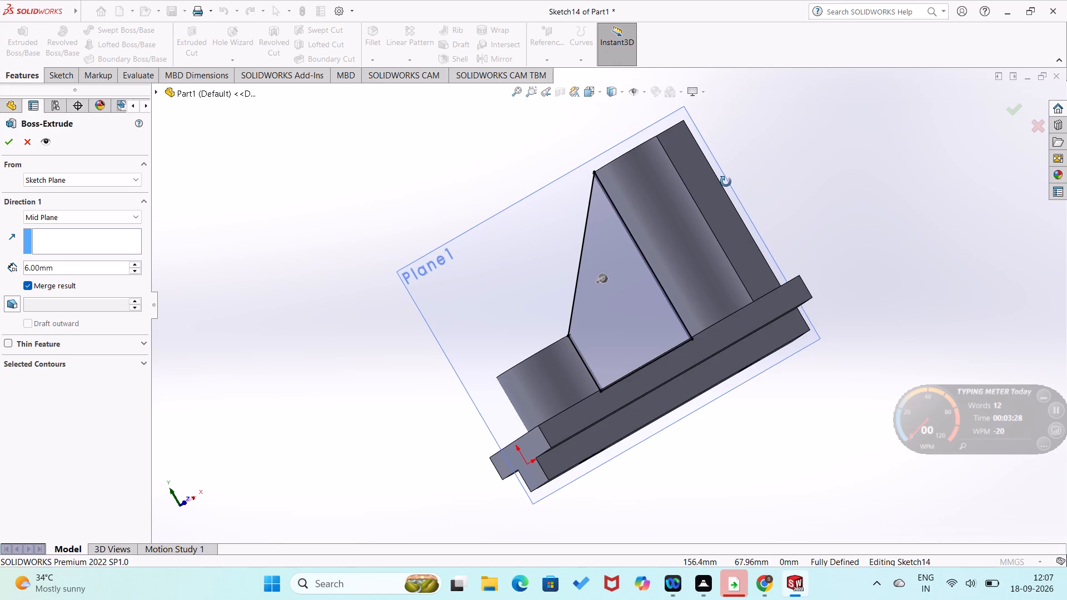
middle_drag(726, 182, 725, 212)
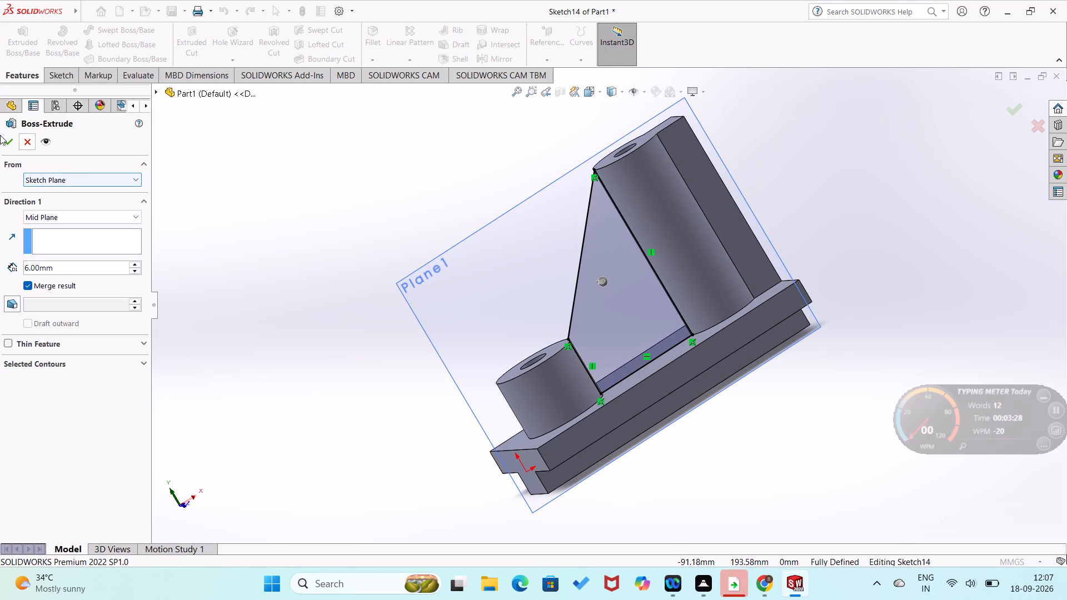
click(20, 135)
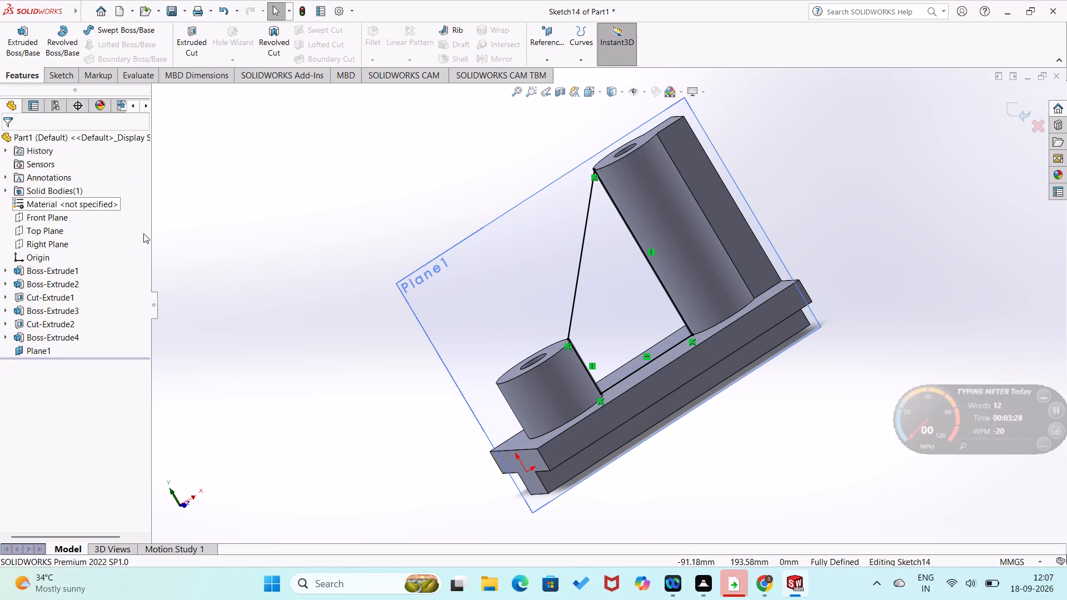
Undo the sloping line of the web profile sketch.
key(ctrl+z)
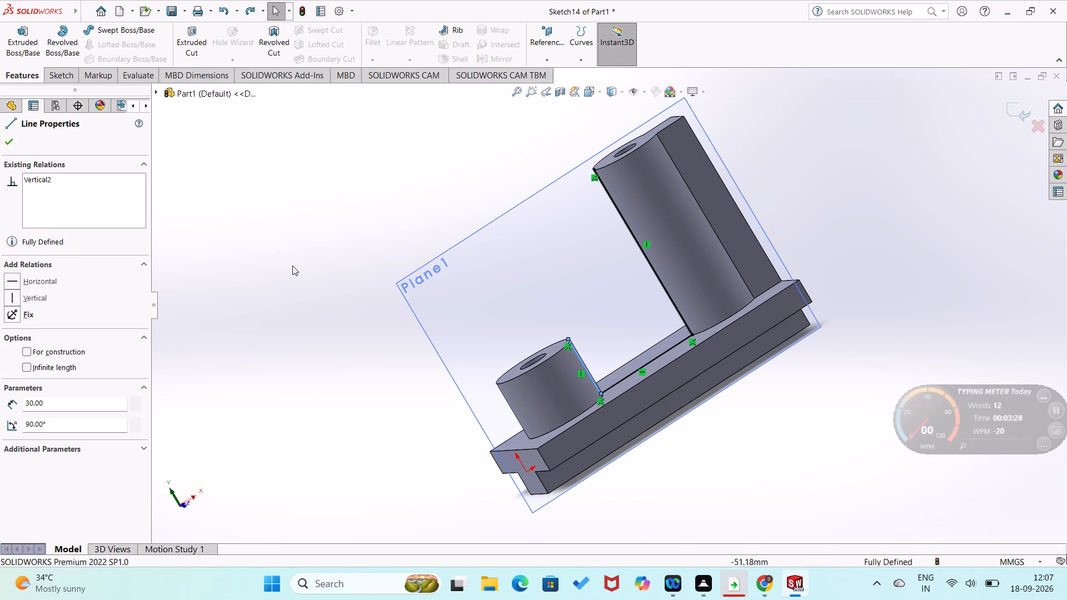
click(638, 244)
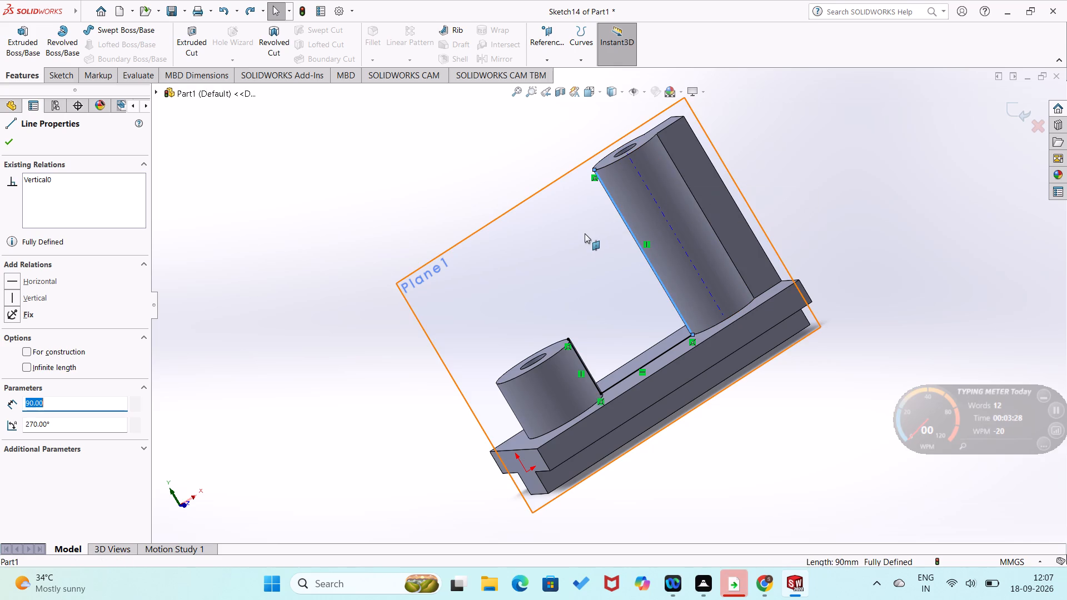
key(Escape)
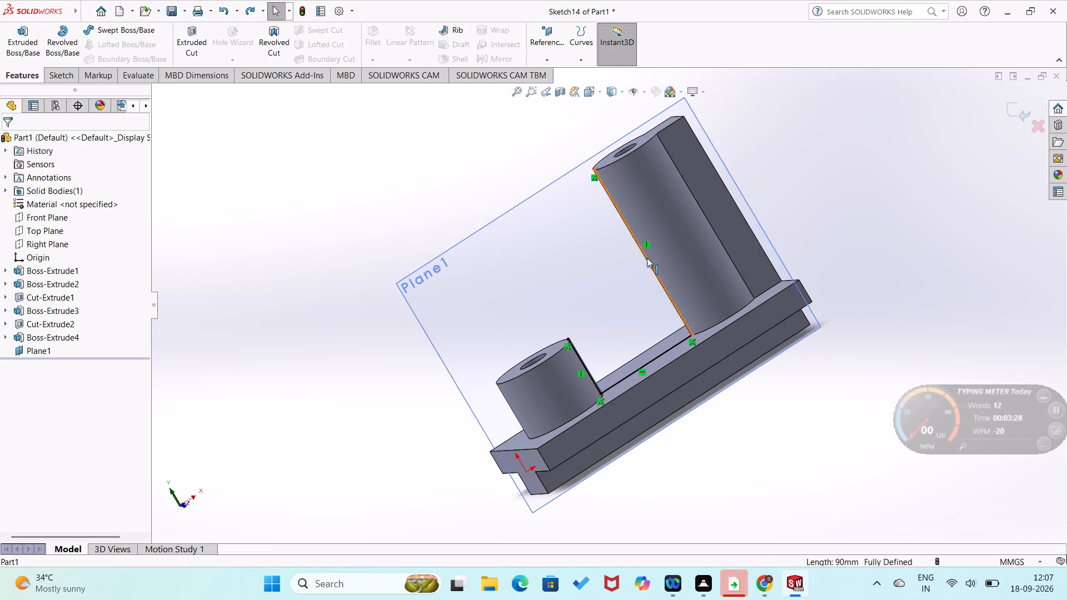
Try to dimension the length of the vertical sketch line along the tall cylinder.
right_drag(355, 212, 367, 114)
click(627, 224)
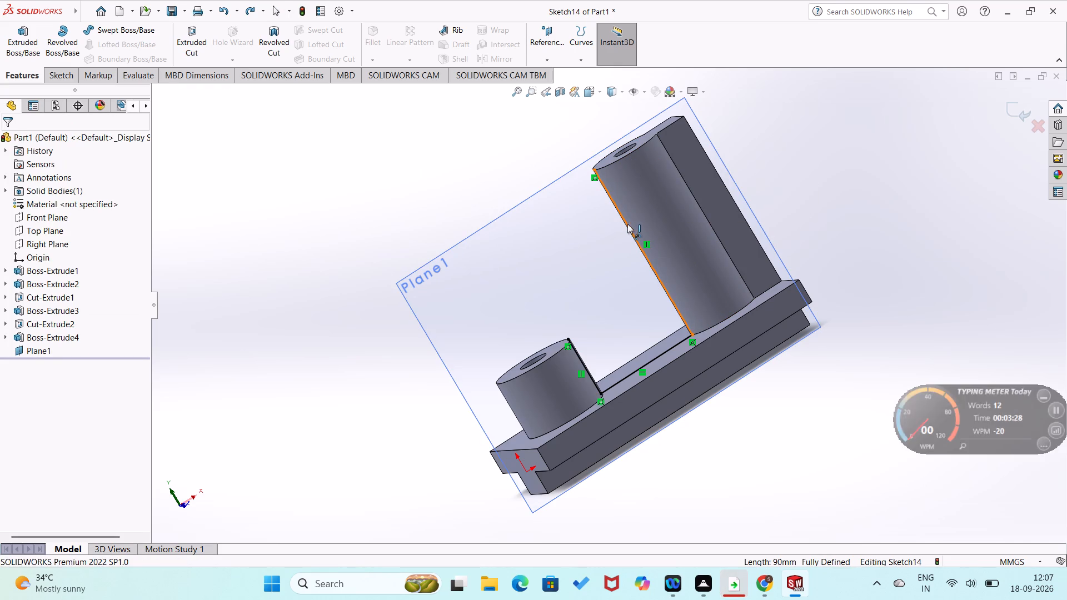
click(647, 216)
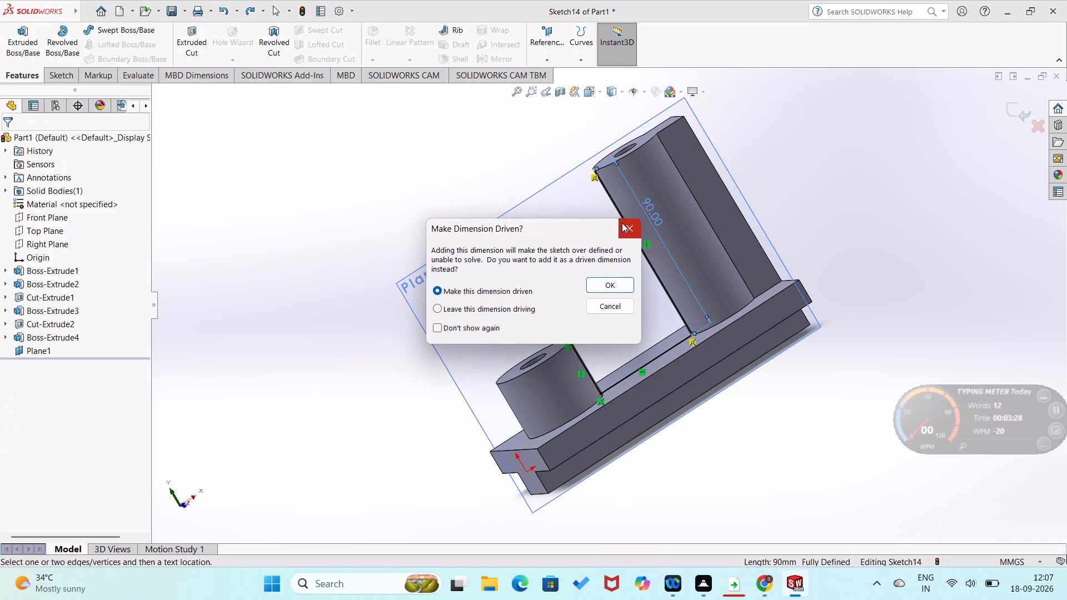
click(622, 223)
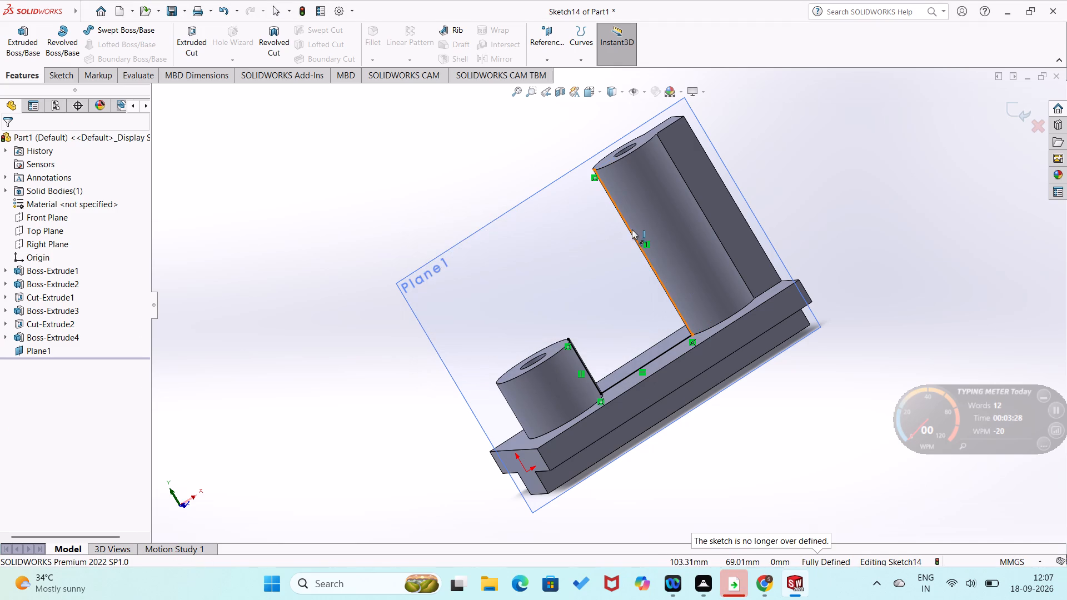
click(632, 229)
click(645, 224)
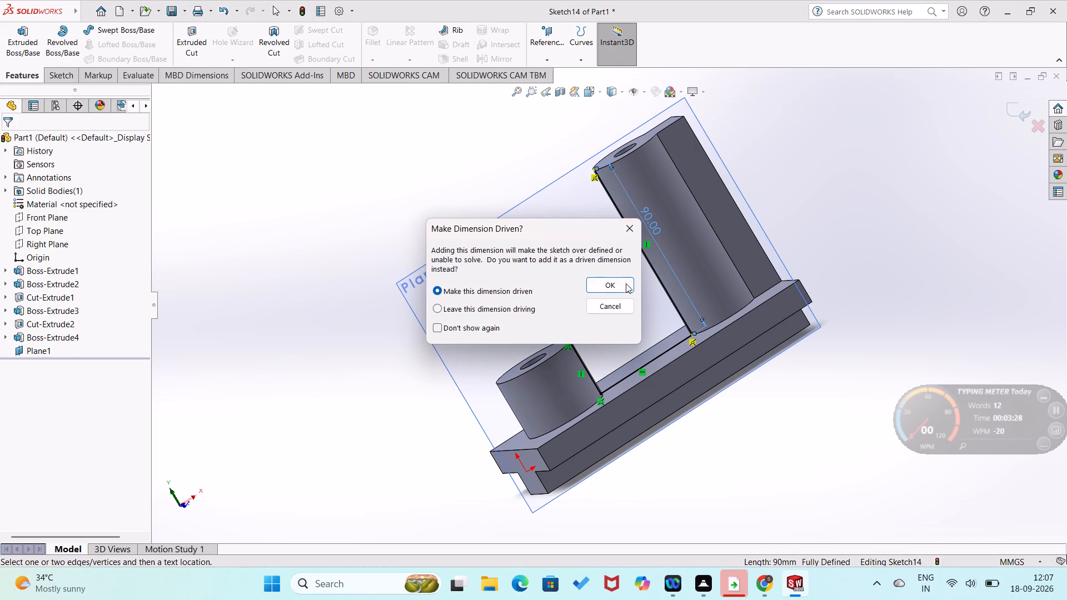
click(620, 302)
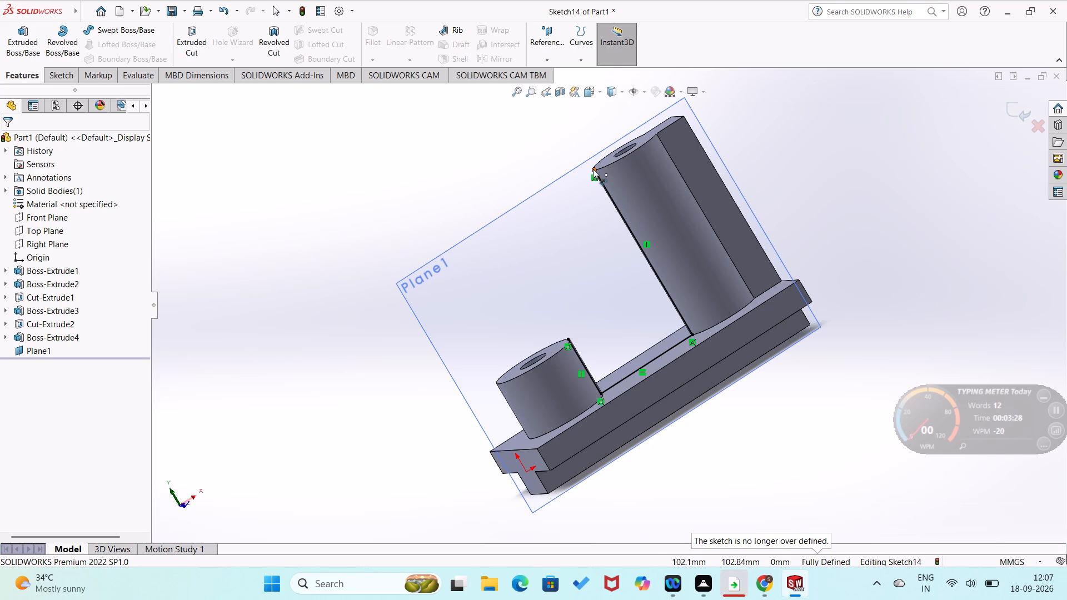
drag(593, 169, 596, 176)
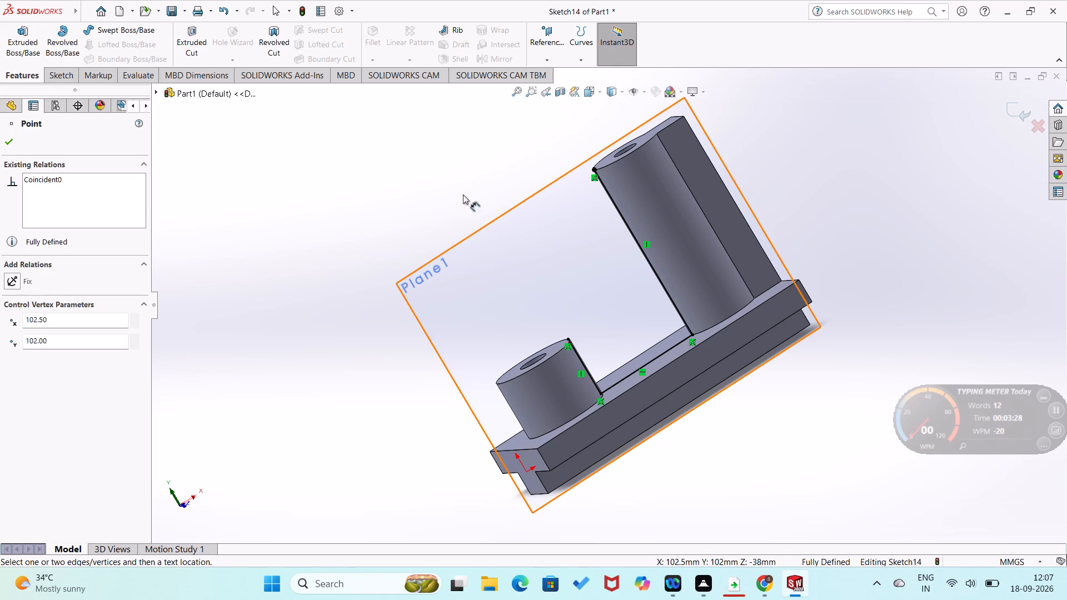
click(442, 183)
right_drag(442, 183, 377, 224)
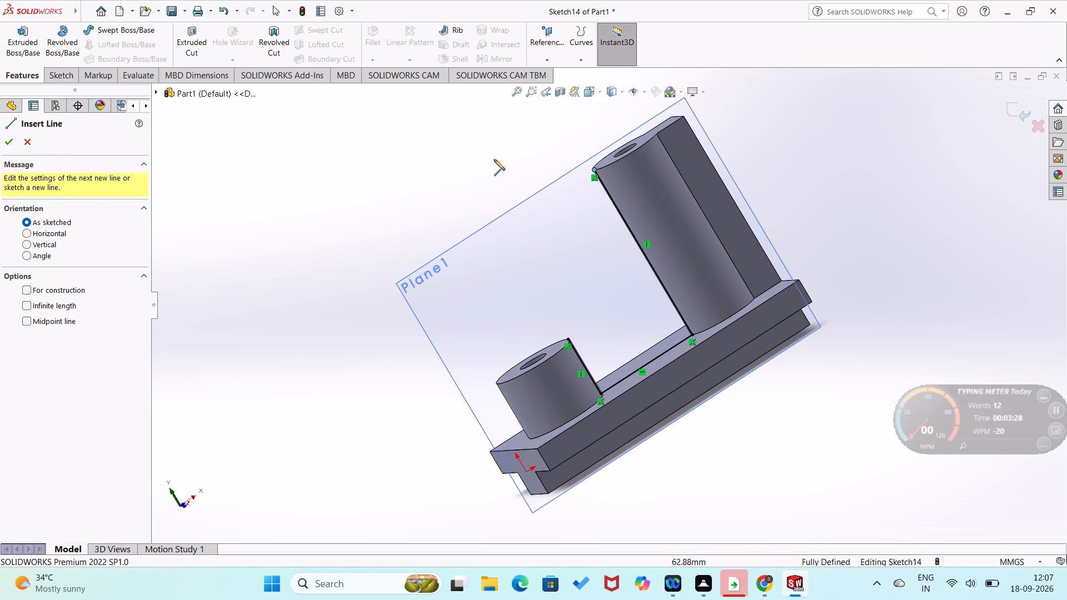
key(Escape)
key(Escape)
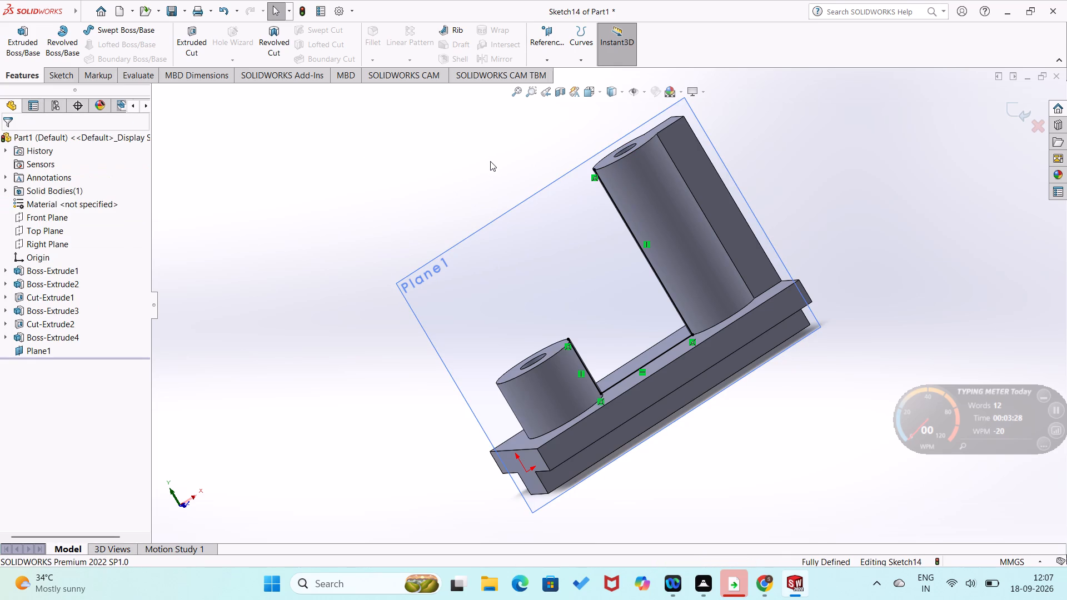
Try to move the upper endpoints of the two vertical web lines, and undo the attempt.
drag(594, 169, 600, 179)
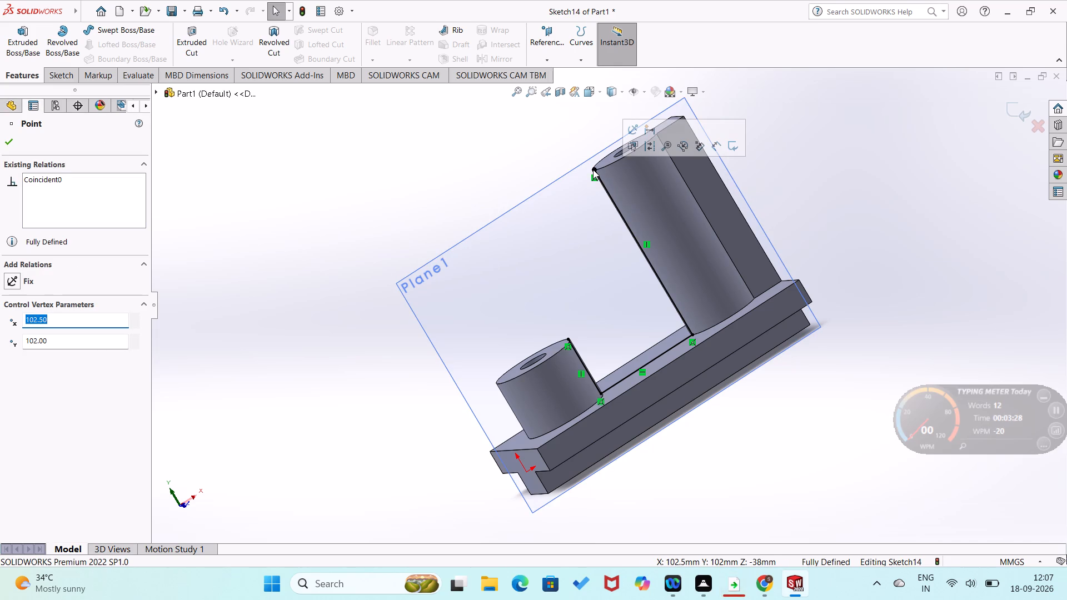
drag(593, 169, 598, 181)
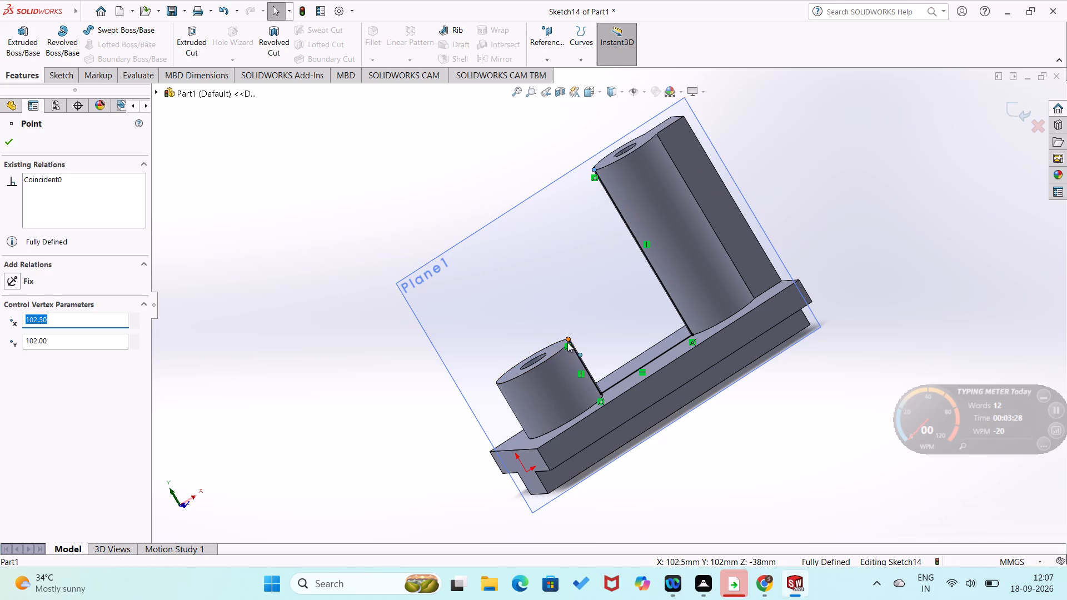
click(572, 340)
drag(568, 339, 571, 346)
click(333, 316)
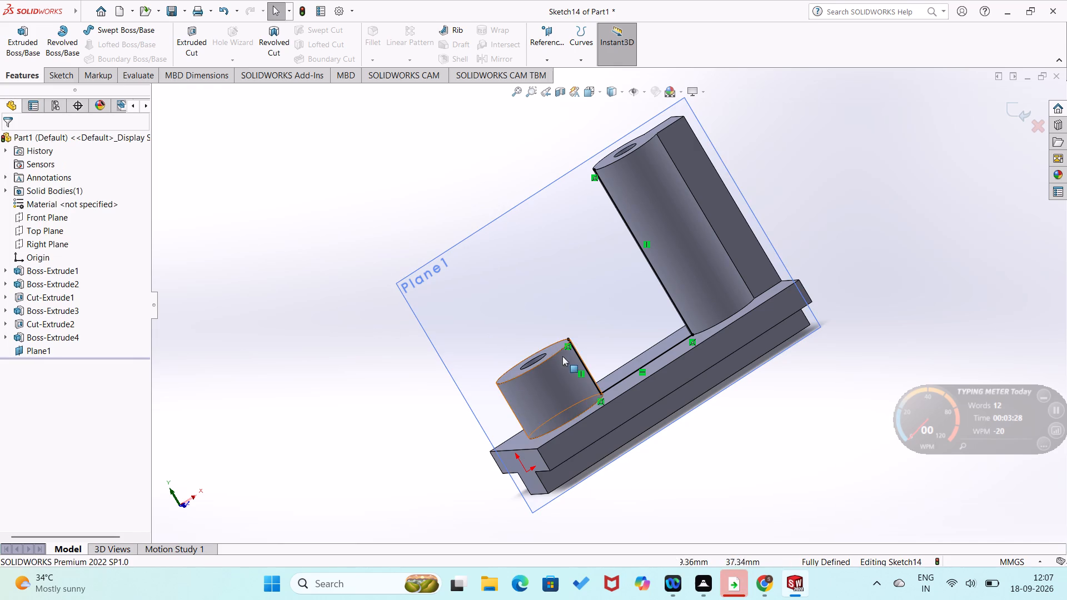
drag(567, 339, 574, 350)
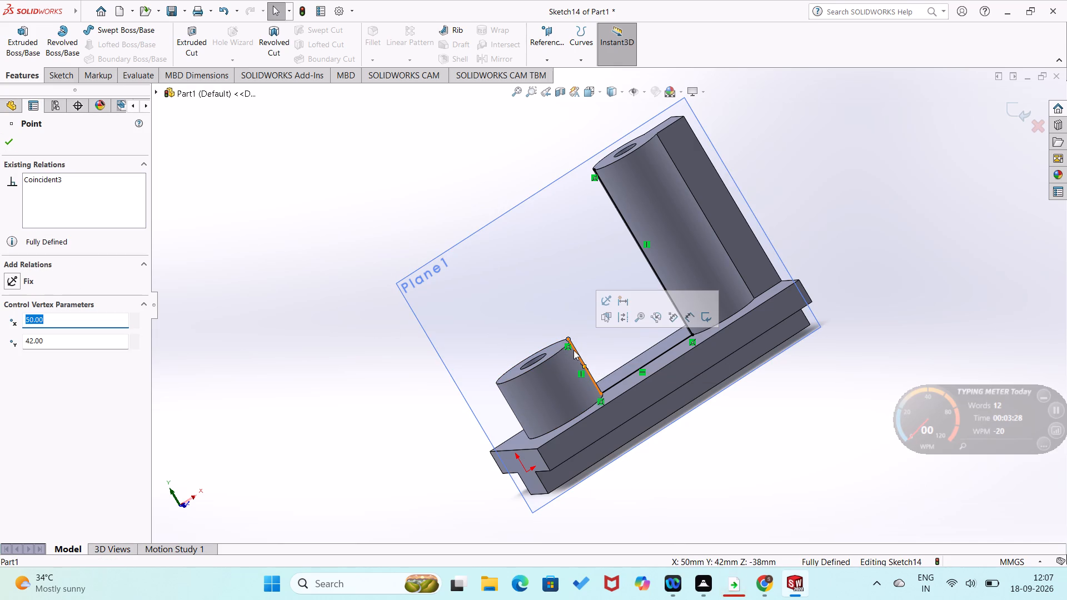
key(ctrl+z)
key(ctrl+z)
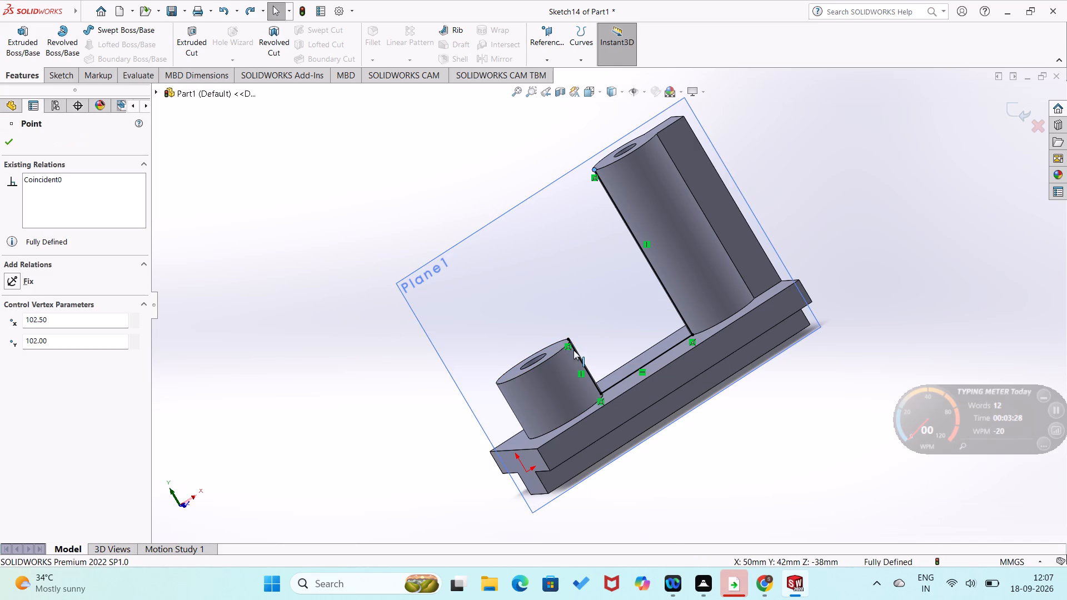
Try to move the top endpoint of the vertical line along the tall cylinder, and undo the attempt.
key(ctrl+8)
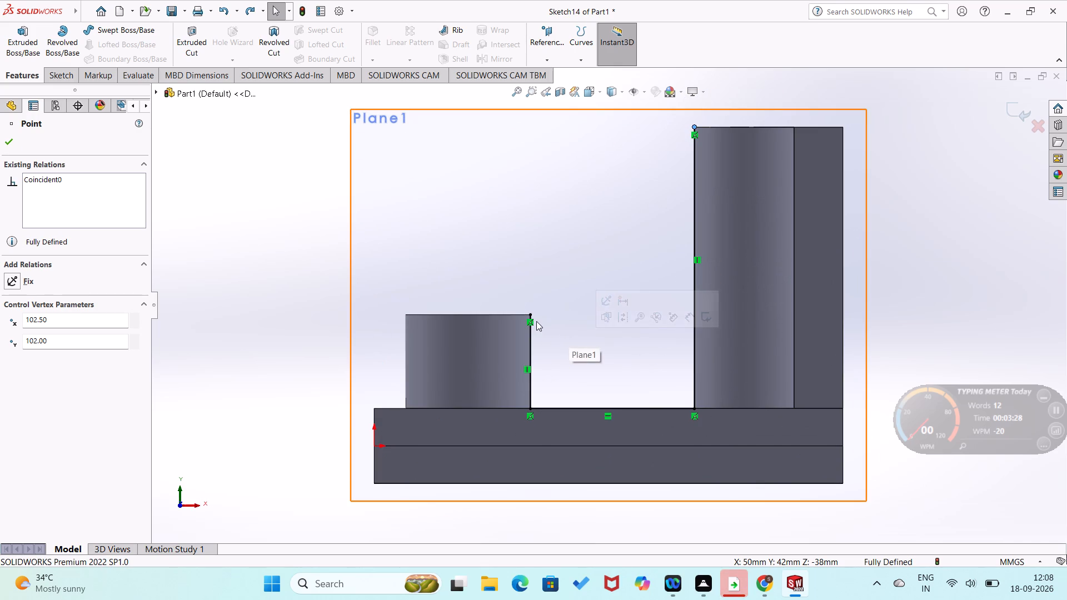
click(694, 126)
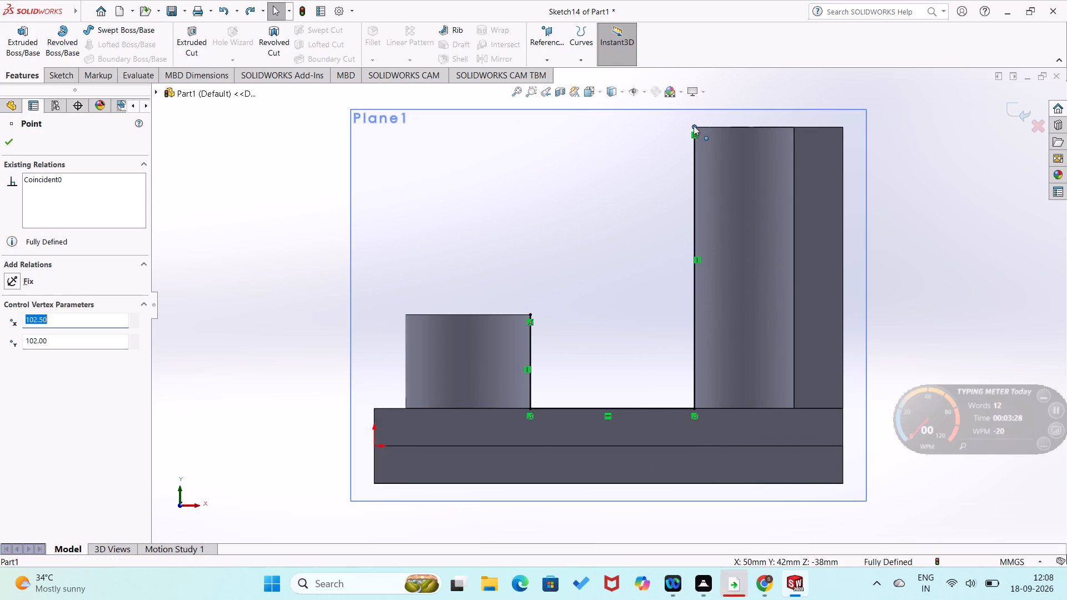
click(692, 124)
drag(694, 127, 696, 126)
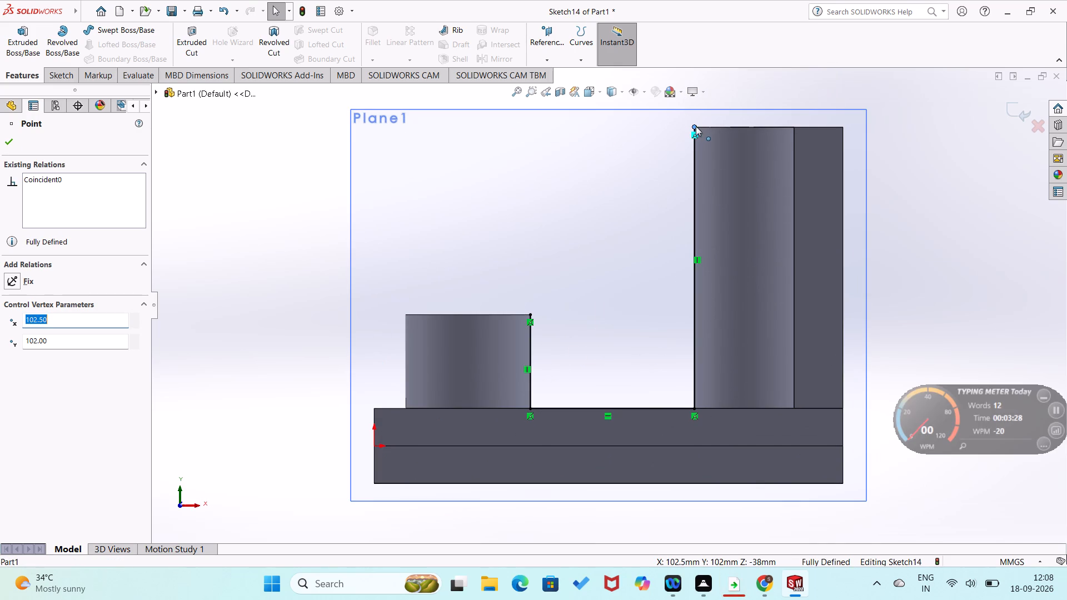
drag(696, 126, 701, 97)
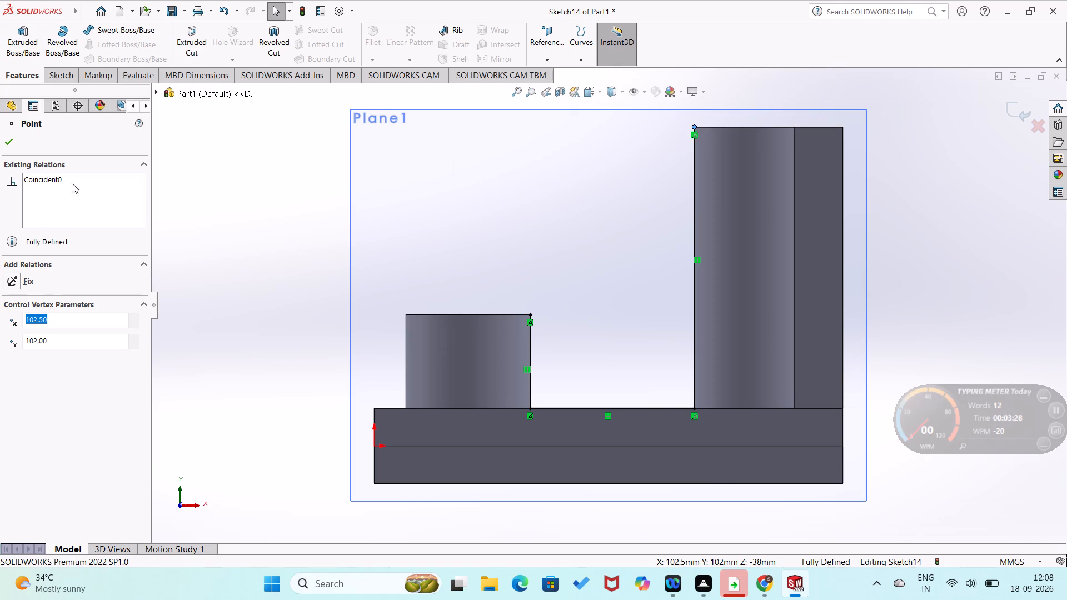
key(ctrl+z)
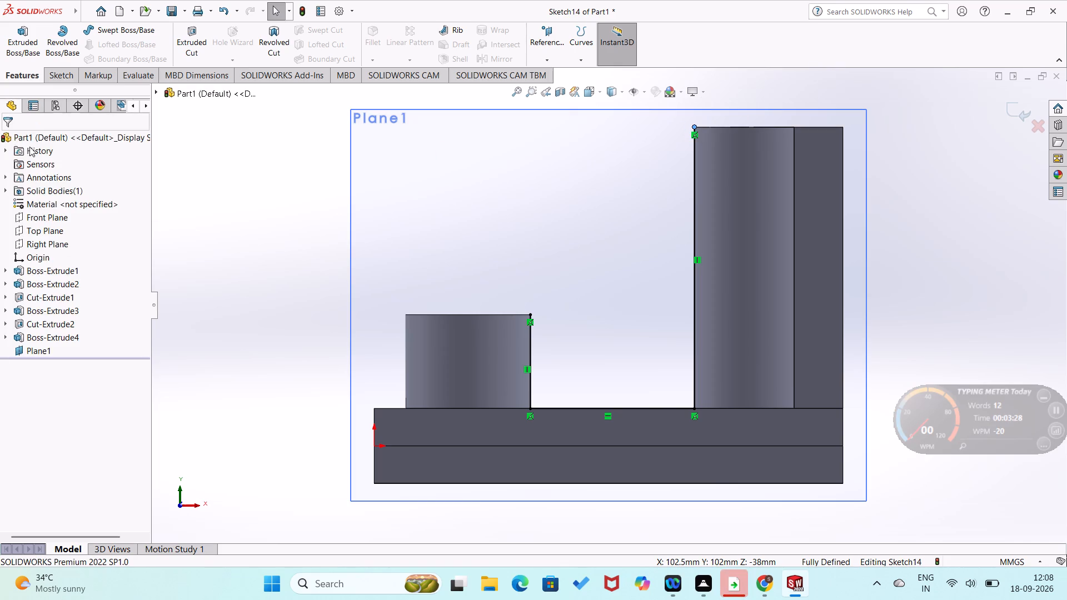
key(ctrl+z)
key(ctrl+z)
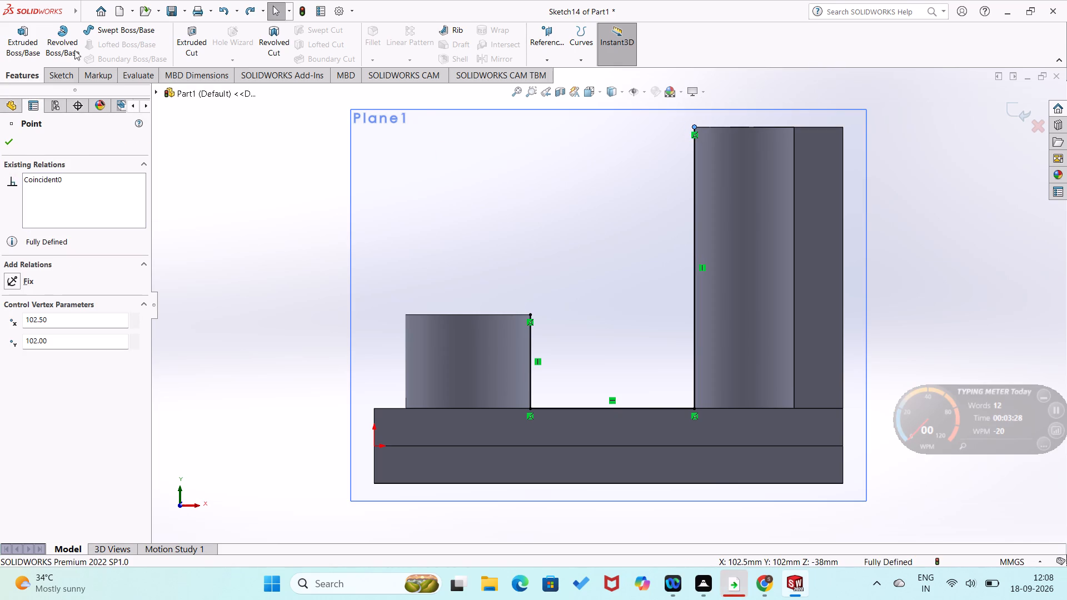
Delete the vertical sketch lines along the short and tall cylinders, keeping the horizontal base line.
click(531, 379)
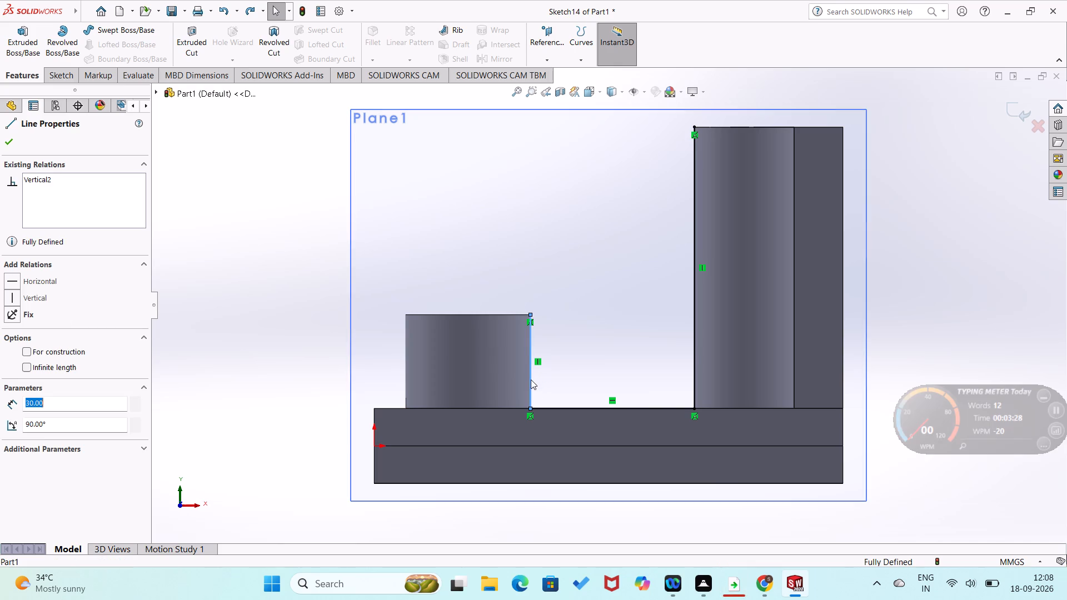
key(Delete)
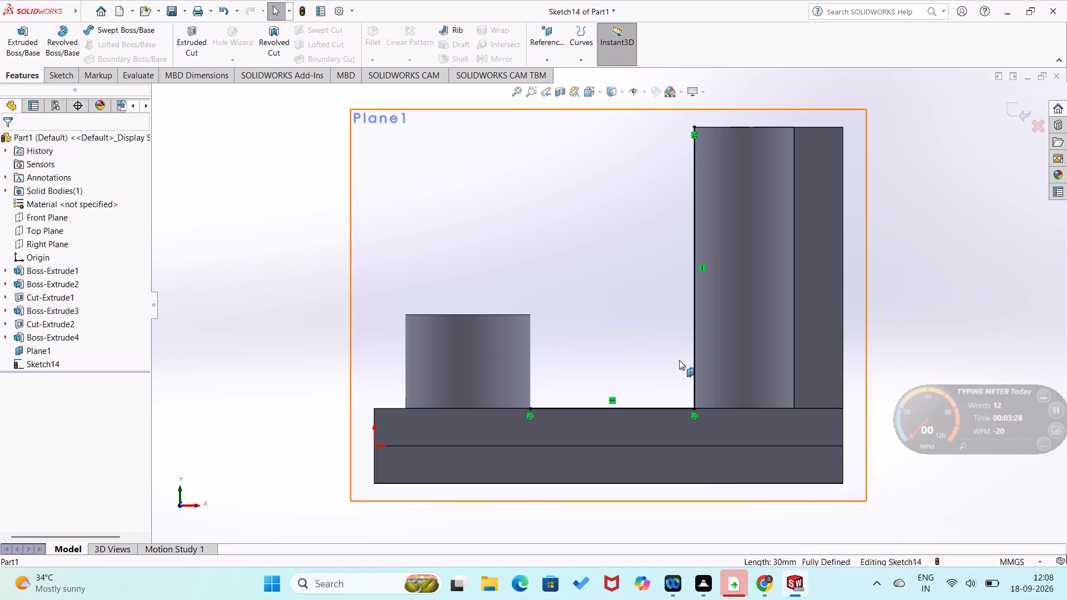
click(694, 357)
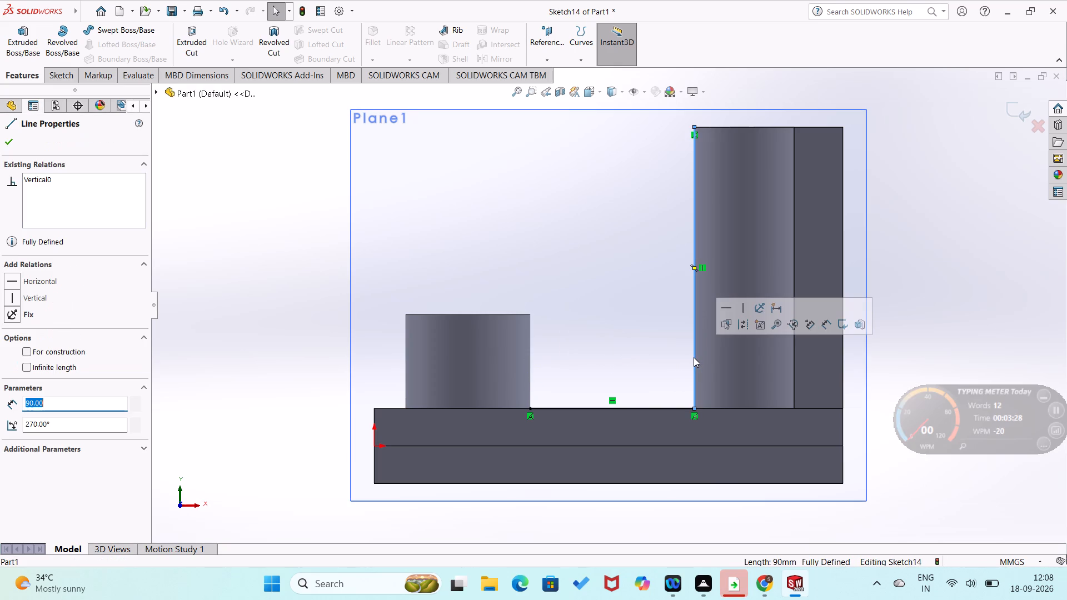
key(Delete)
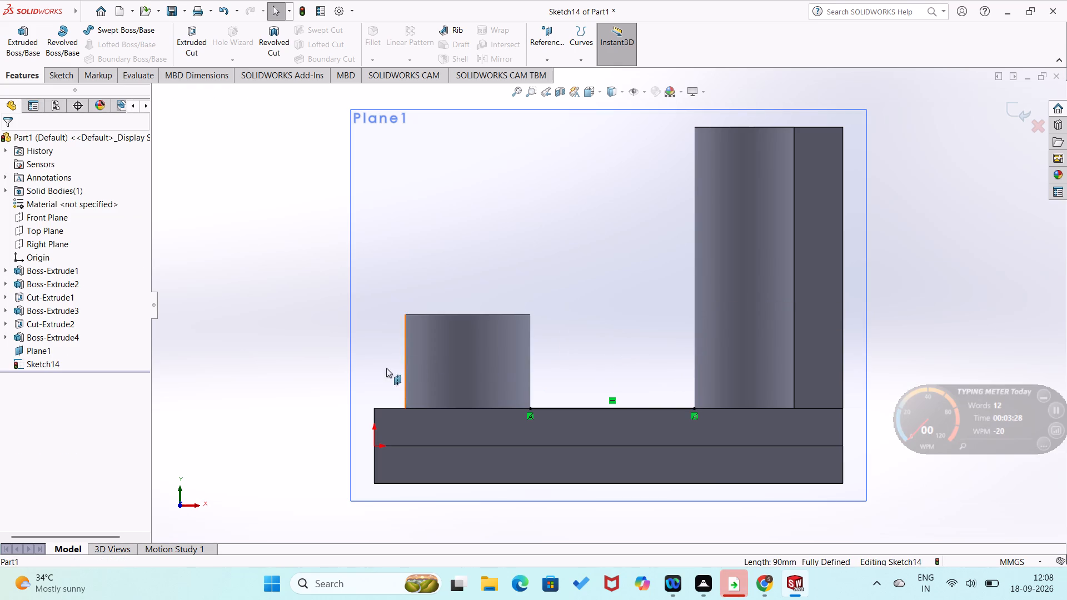
Redraw the web profile with a 30 mm vertical line, a sloping line between the cylinder tops and a 90 mm vertical line, closing it.
right_drag(323, 292, 181, 333)
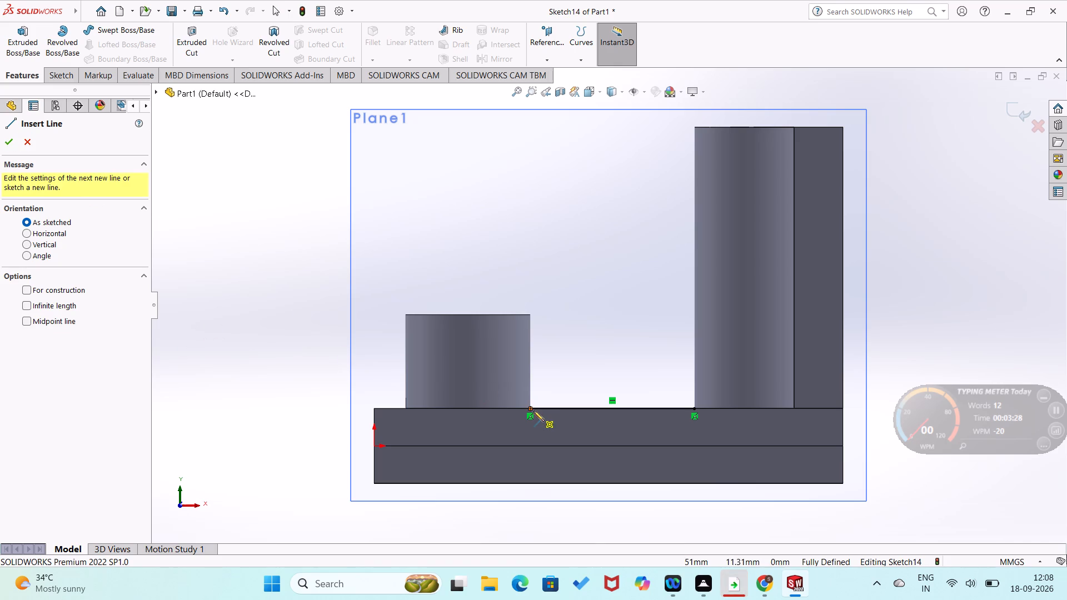
click(529, 409)
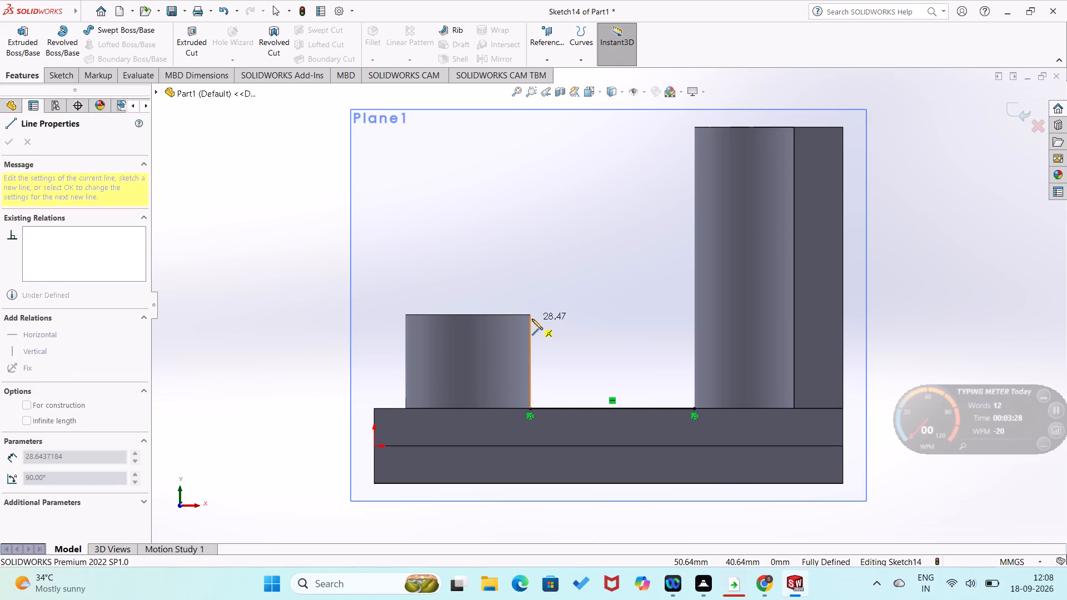
click(530, 316)
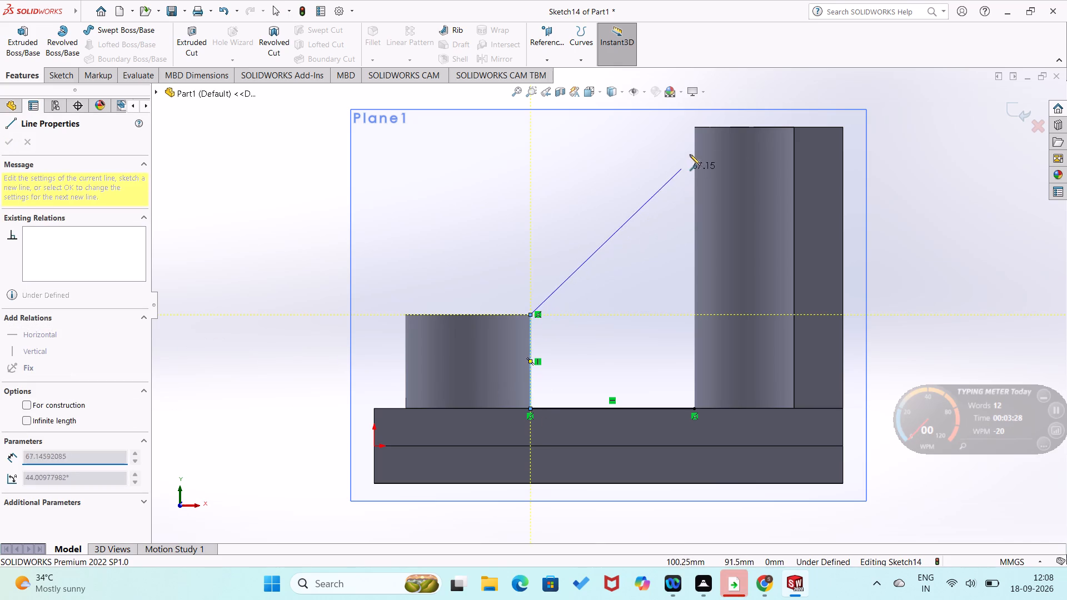
click(695, 127)
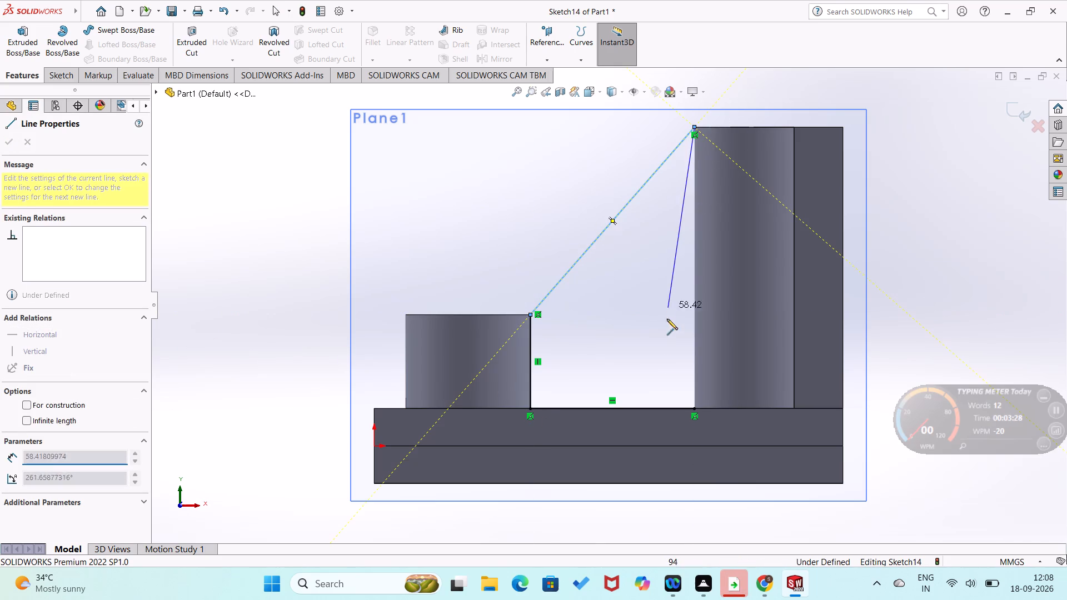
click(695, 407)
Dimension the length of the sloping web line, placing the dimension outside the profile and accepting its current value.
right_drag(556, 337, 561, 256)
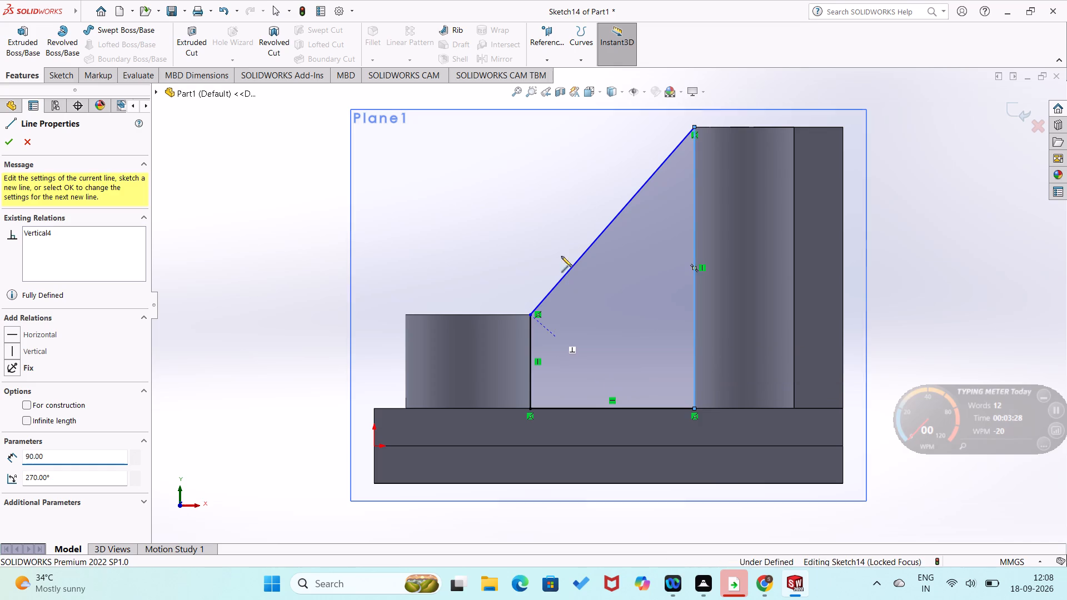
right_drag(561, 256, 567, 228)
drag(574, 266, 576, 263)
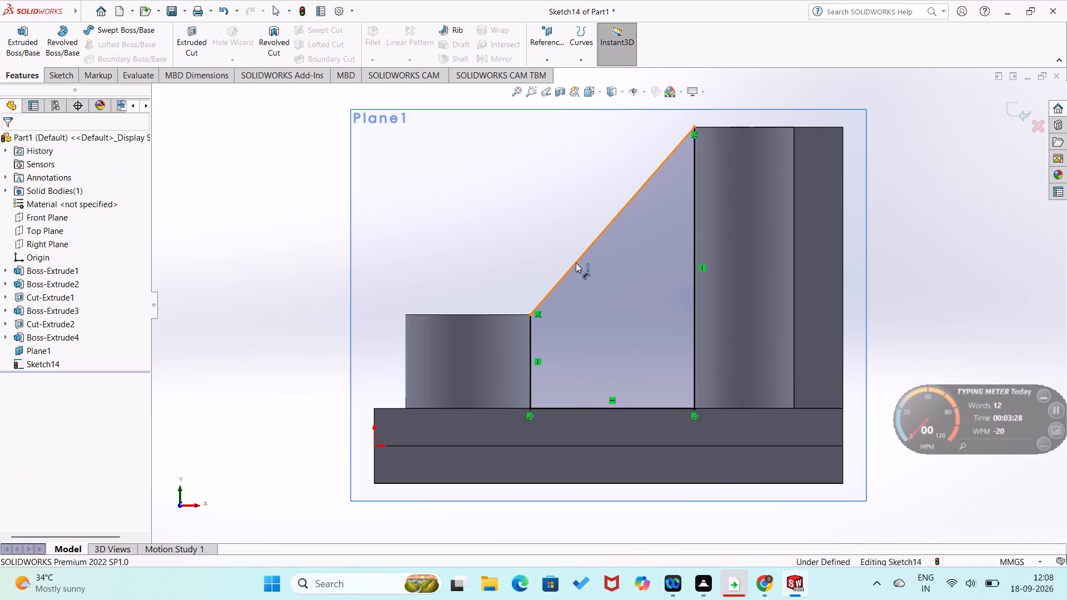
drag(576, 263, 576, 248)
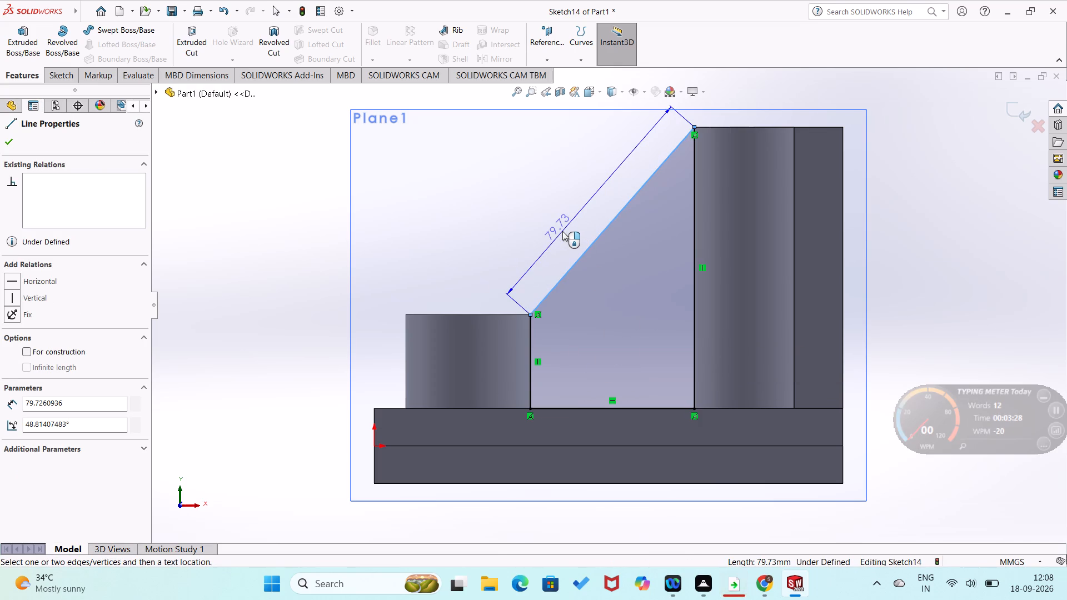
click(562, 231)
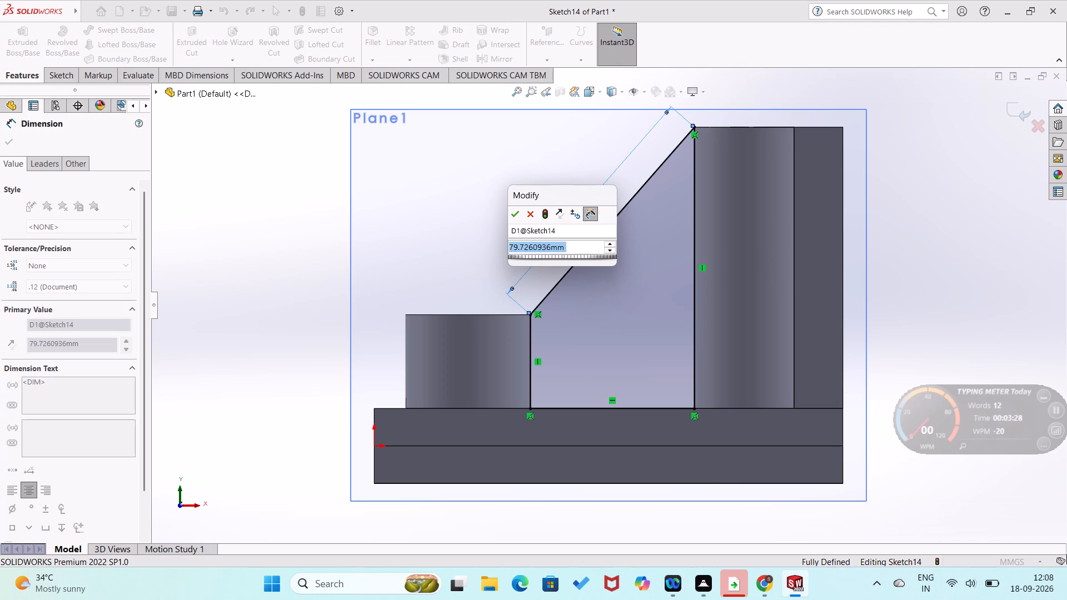
click(517, 217)
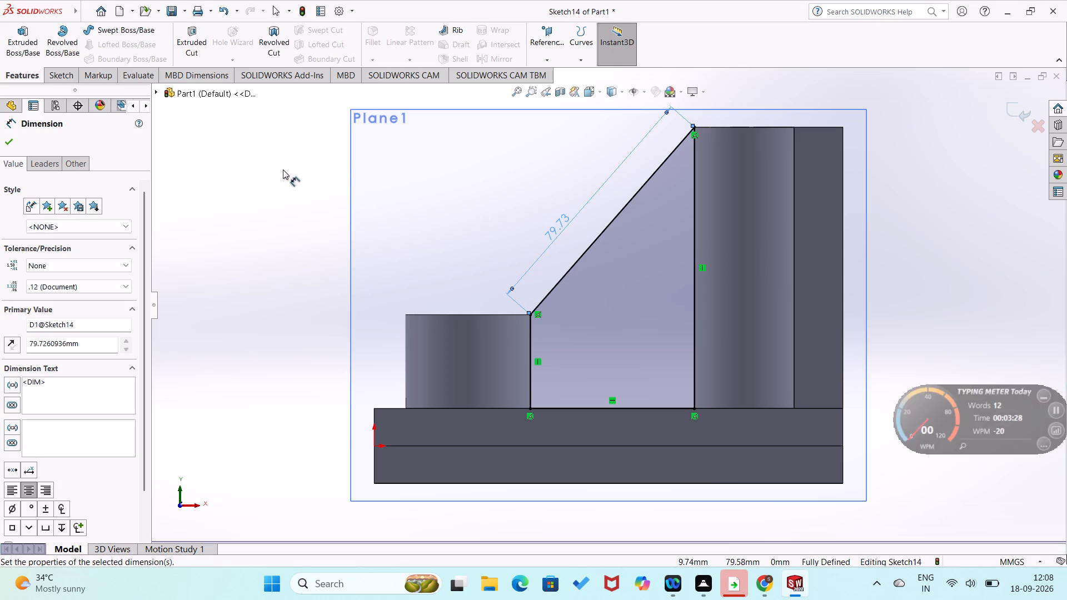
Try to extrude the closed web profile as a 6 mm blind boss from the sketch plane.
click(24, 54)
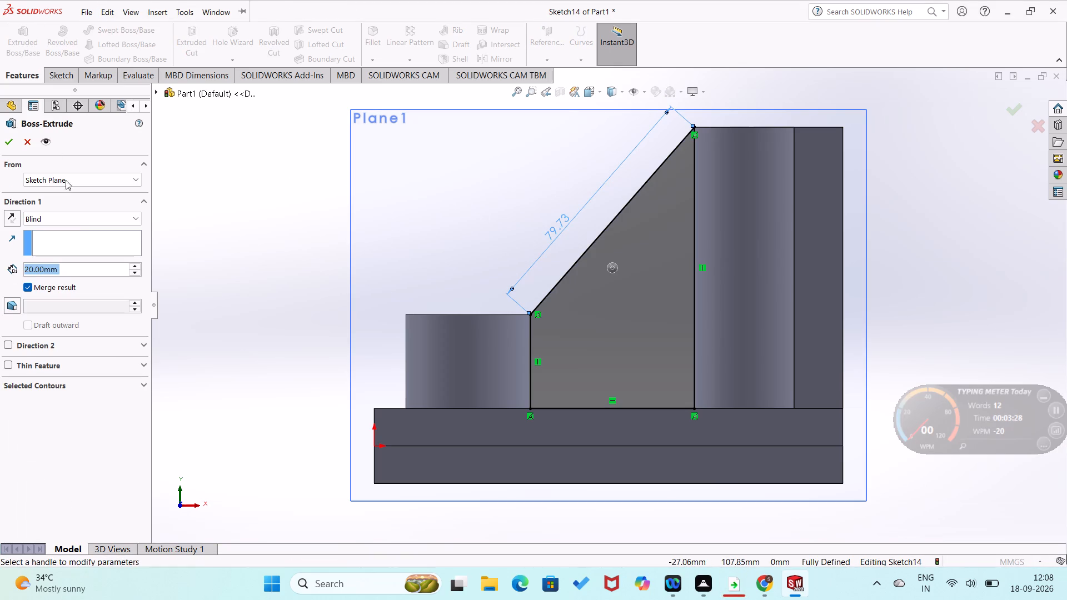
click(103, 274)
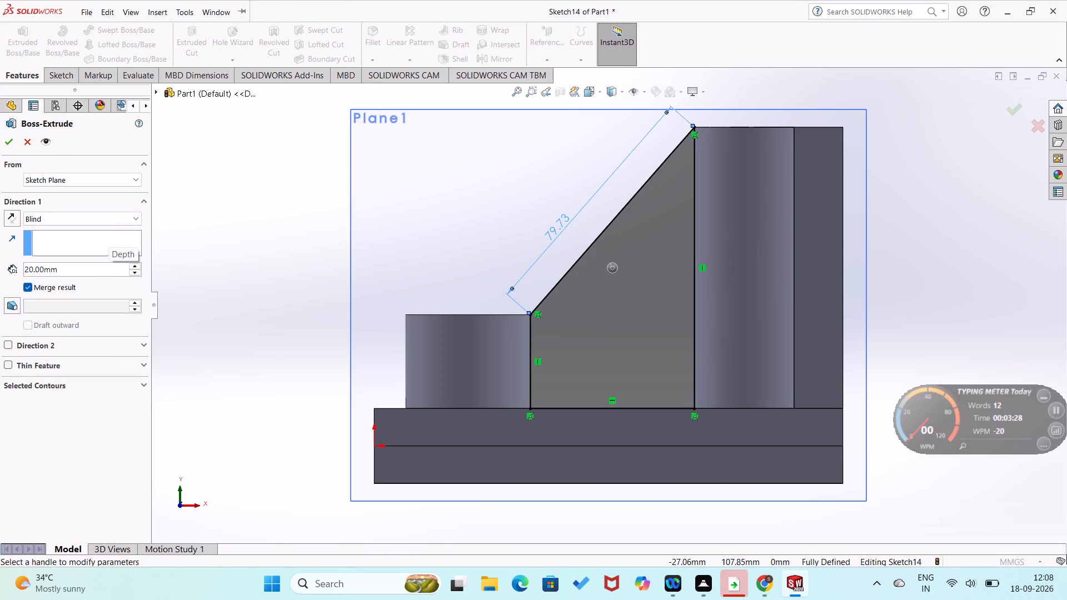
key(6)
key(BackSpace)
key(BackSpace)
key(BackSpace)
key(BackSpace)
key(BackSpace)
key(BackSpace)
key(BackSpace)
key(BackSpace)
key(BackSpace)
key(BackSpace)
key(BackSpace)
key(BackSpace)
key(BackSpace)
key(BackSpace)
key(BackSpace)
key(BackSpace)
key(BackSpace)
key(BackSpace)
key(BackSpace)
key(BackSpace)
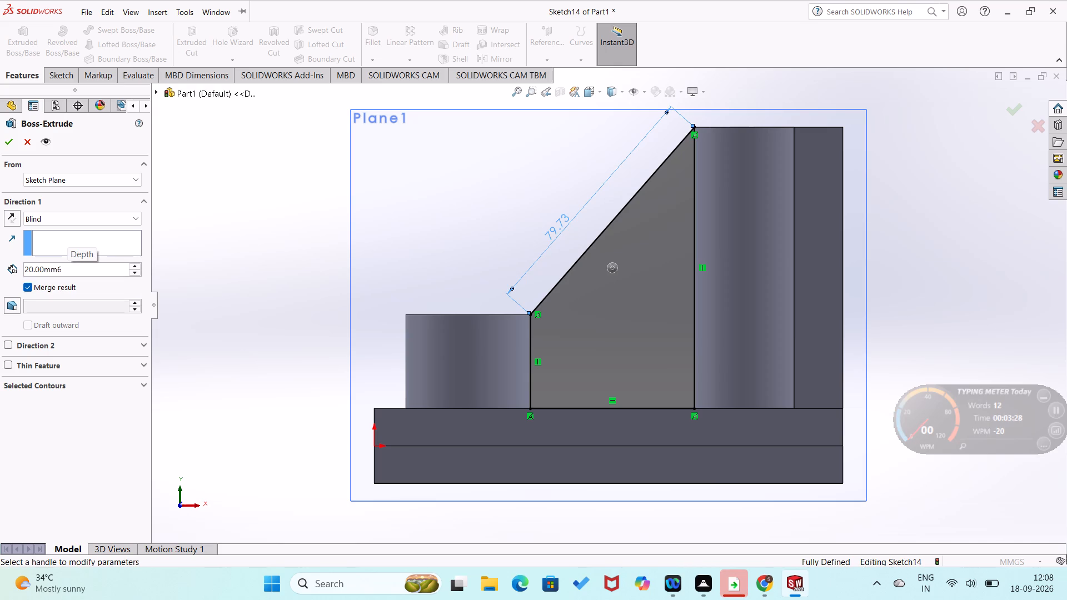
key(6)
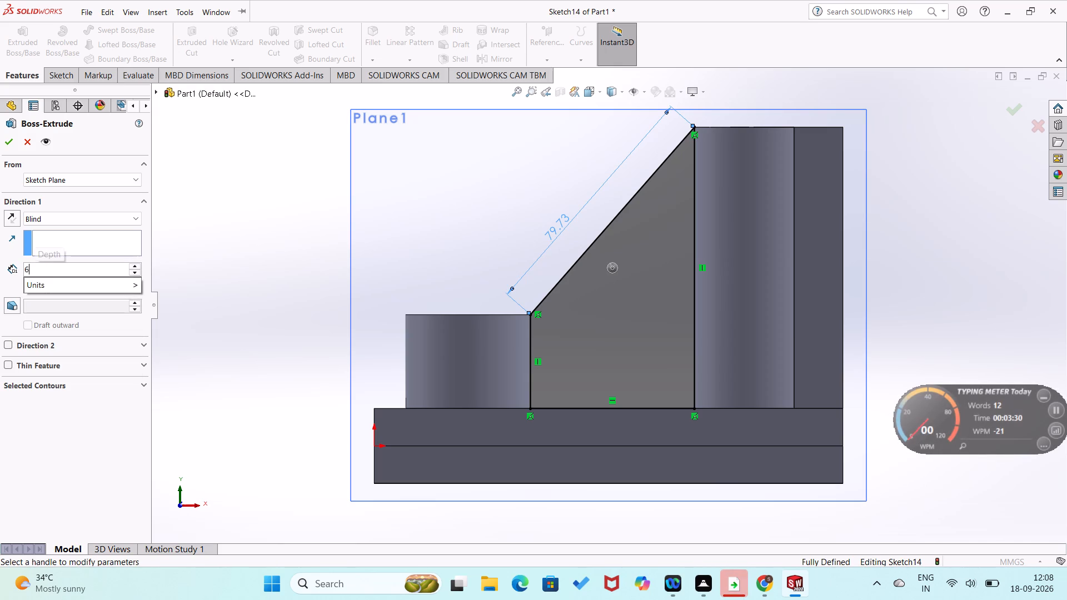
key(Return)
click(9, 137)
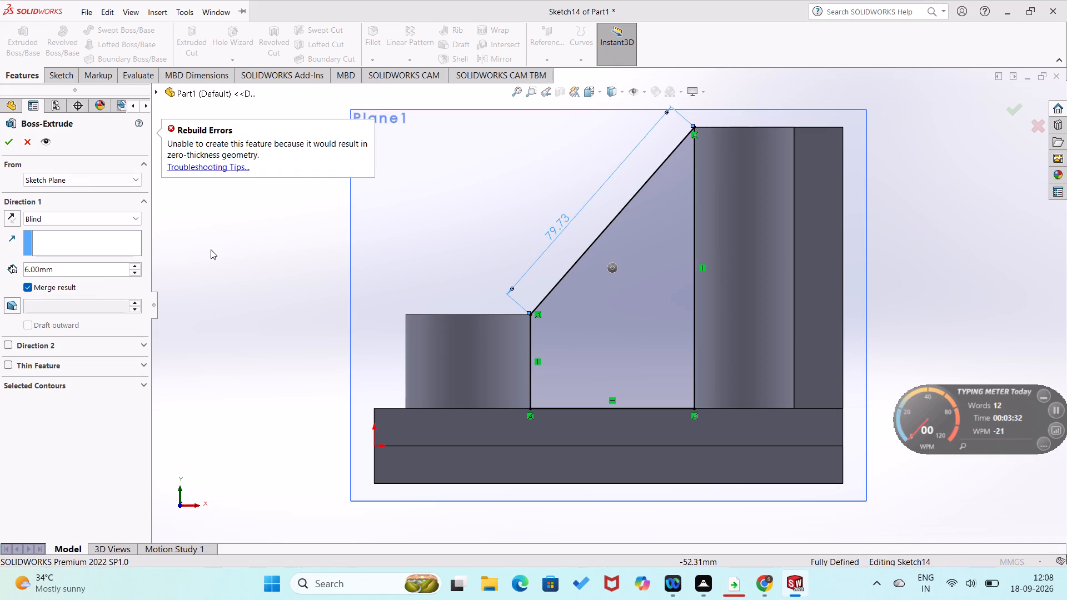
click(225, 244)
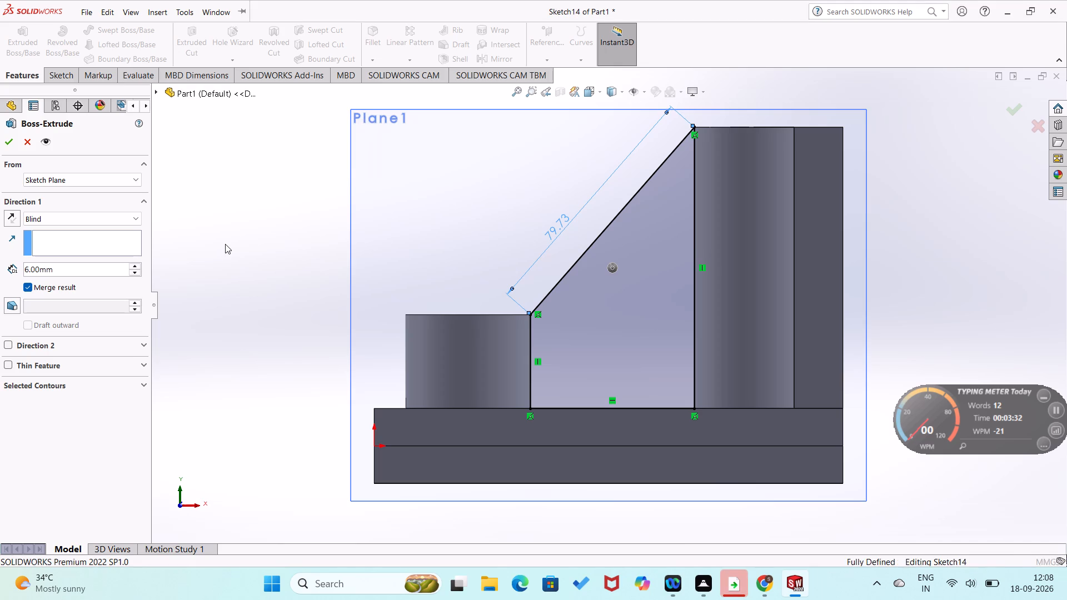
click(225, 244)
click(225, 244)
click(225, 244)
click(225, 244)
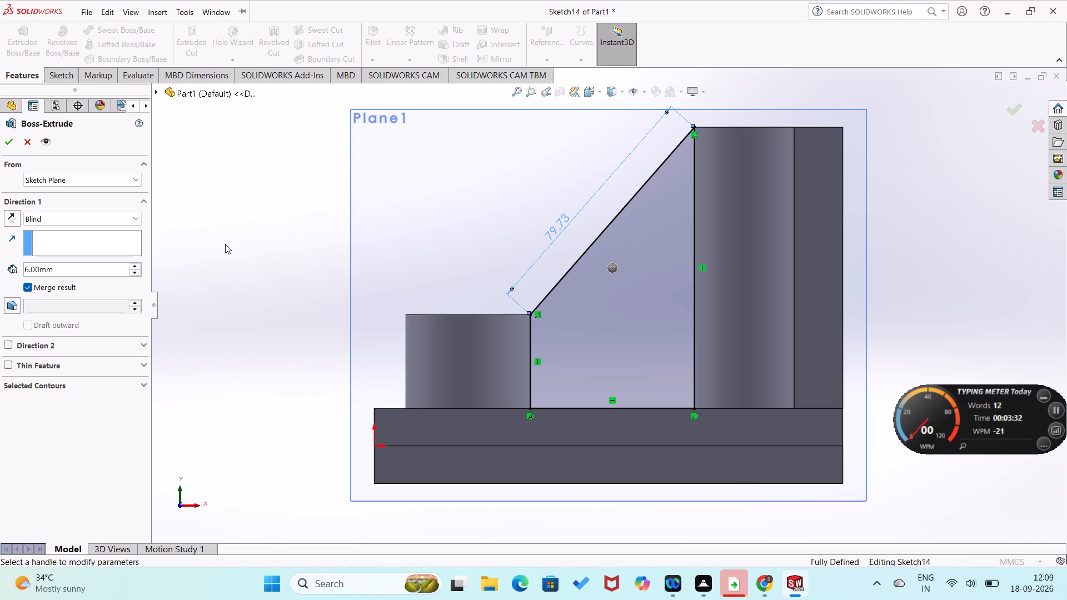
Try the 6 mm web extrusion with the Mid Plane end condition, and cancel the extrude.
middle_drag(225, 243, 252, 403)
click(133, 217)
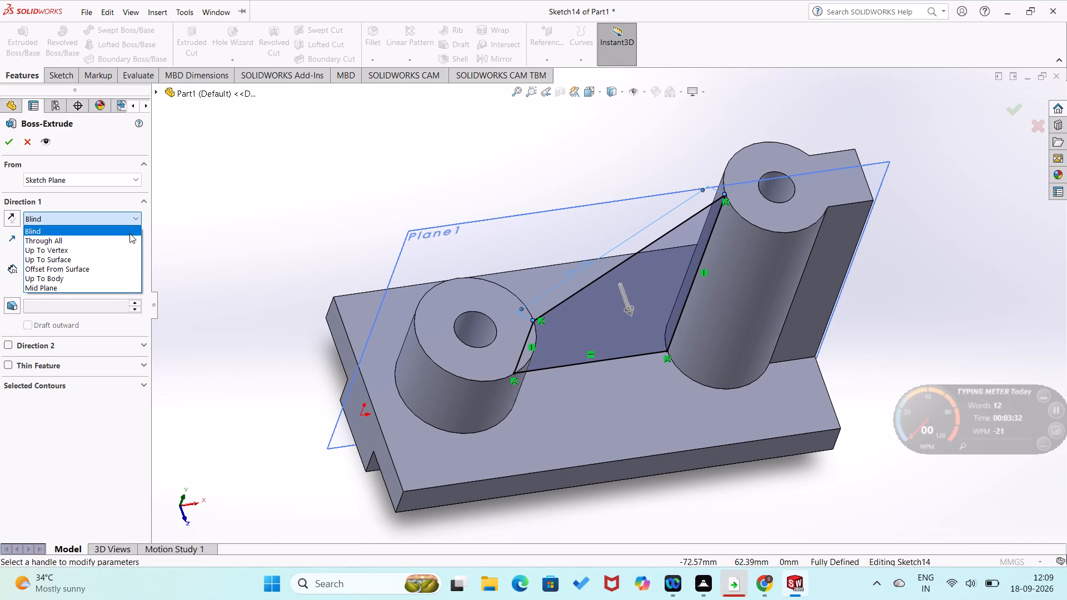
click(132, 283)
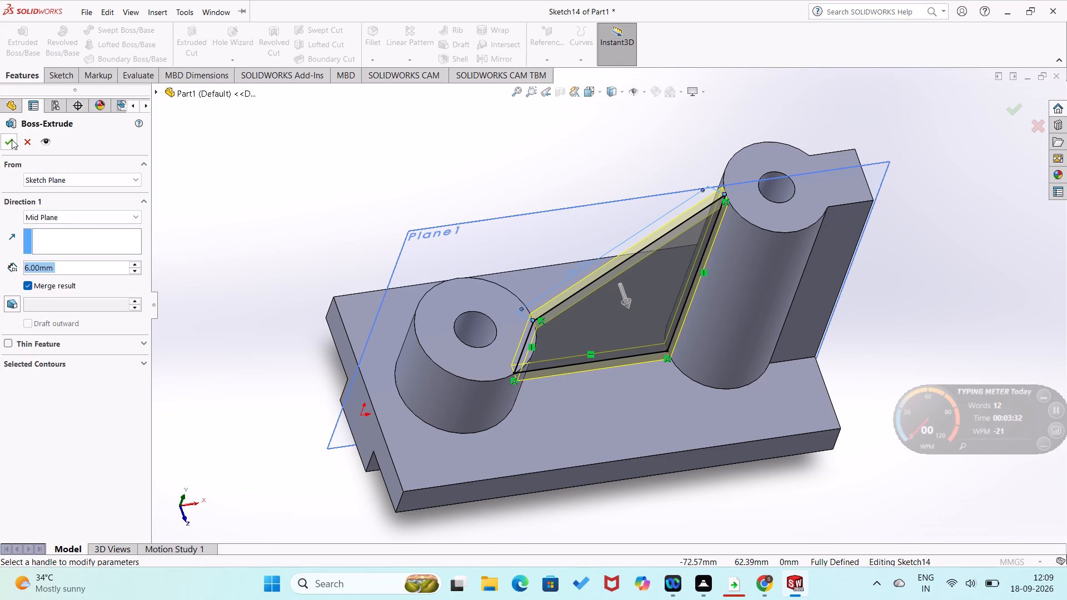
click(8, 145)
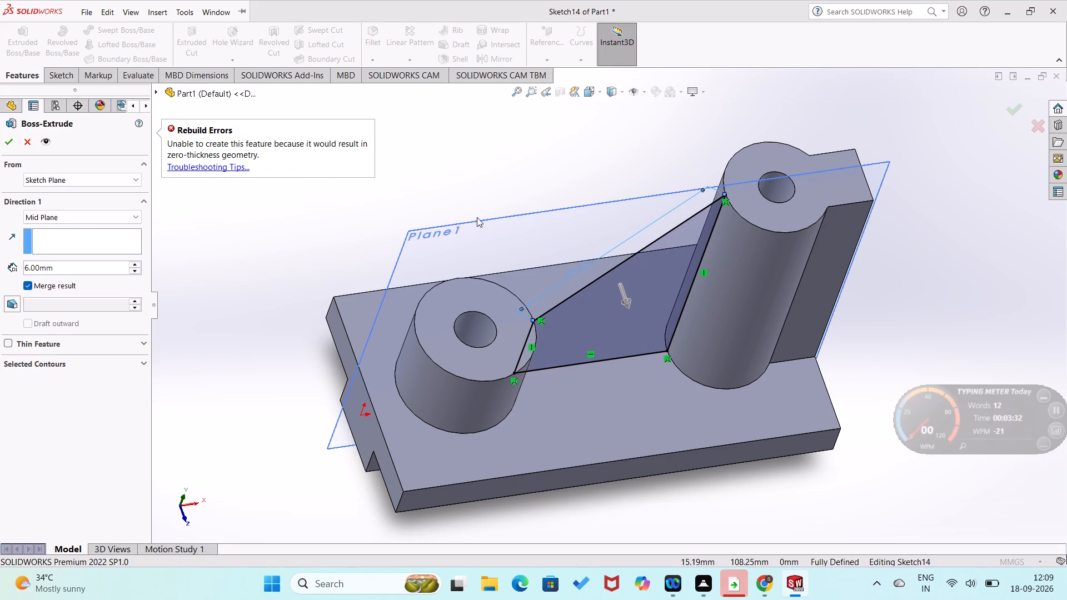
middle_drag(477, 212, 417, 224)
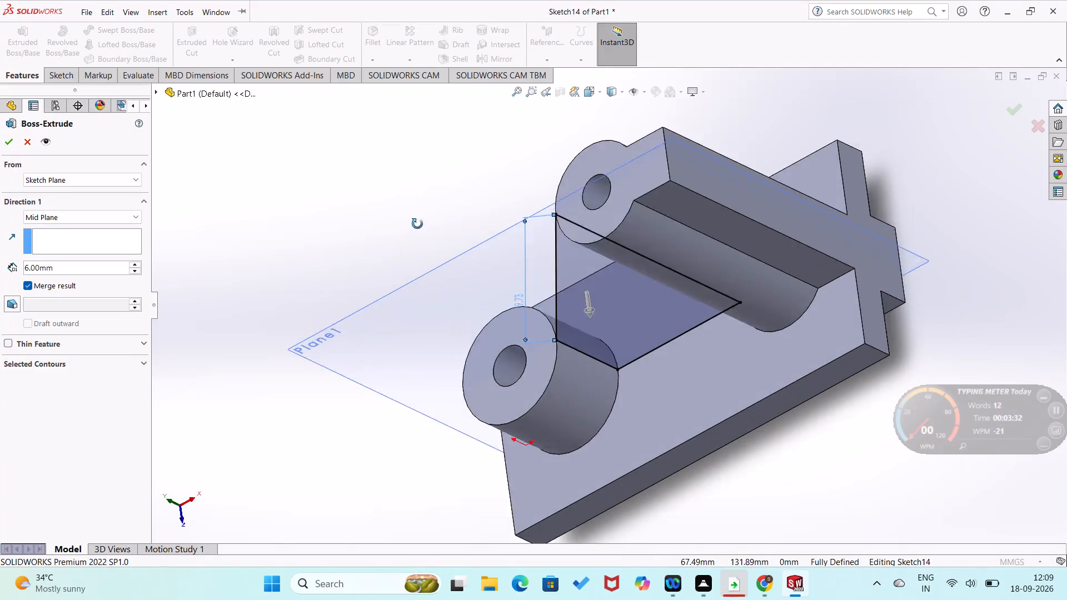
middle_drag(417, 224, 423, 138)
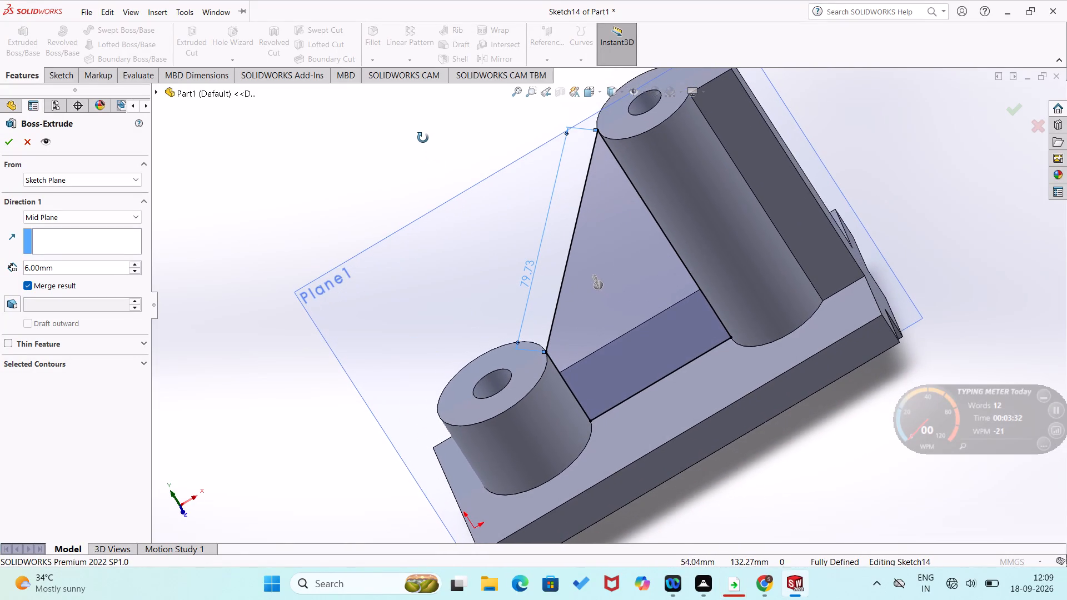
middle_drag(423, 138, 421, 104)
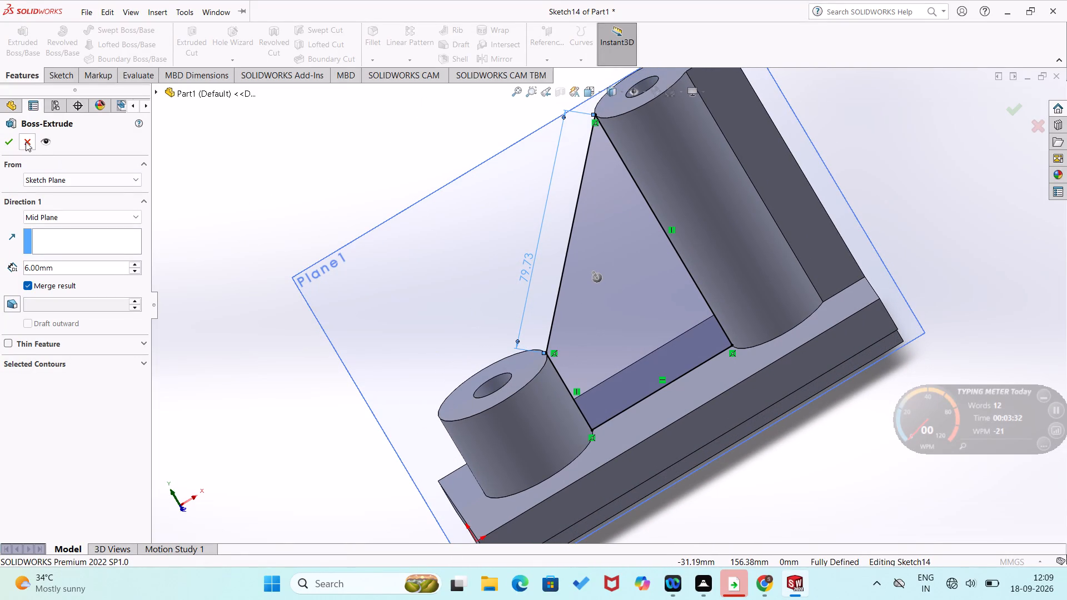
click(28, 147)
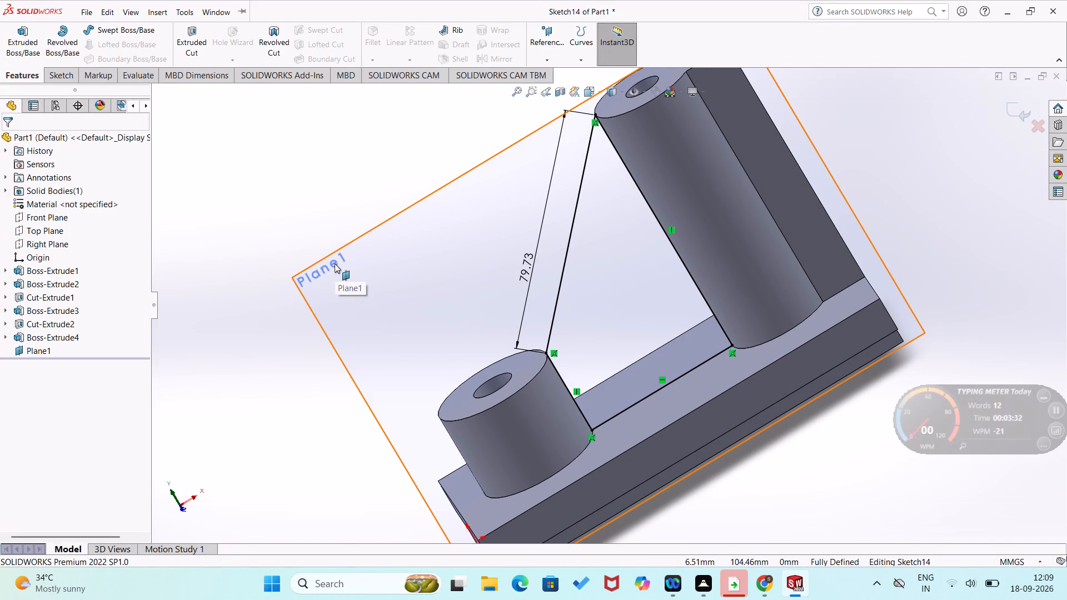
Delete the sloping web line, its length dimension and both vertical sketch lines, keeping the horizontal base line.
key(ctrl+8)
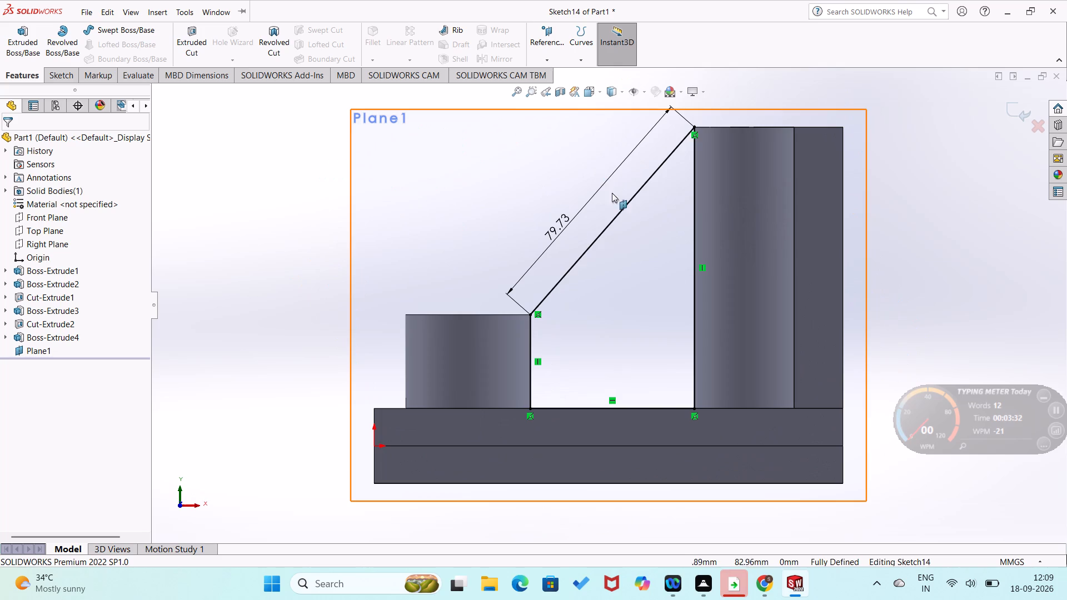
click(624, 208)
key(Delete)
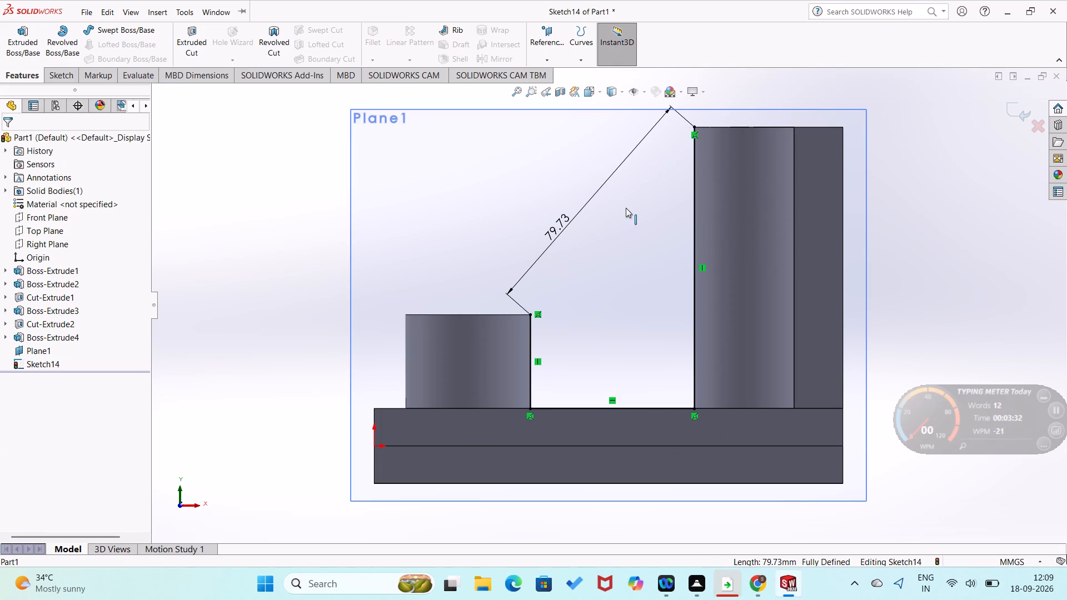
click(562, 224)
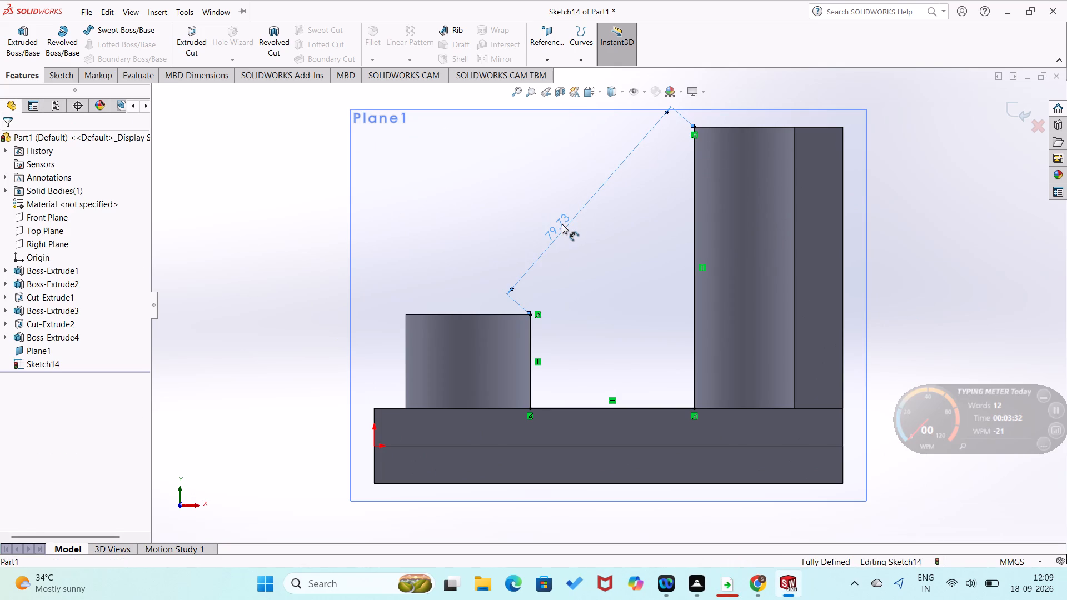
key(Delete)
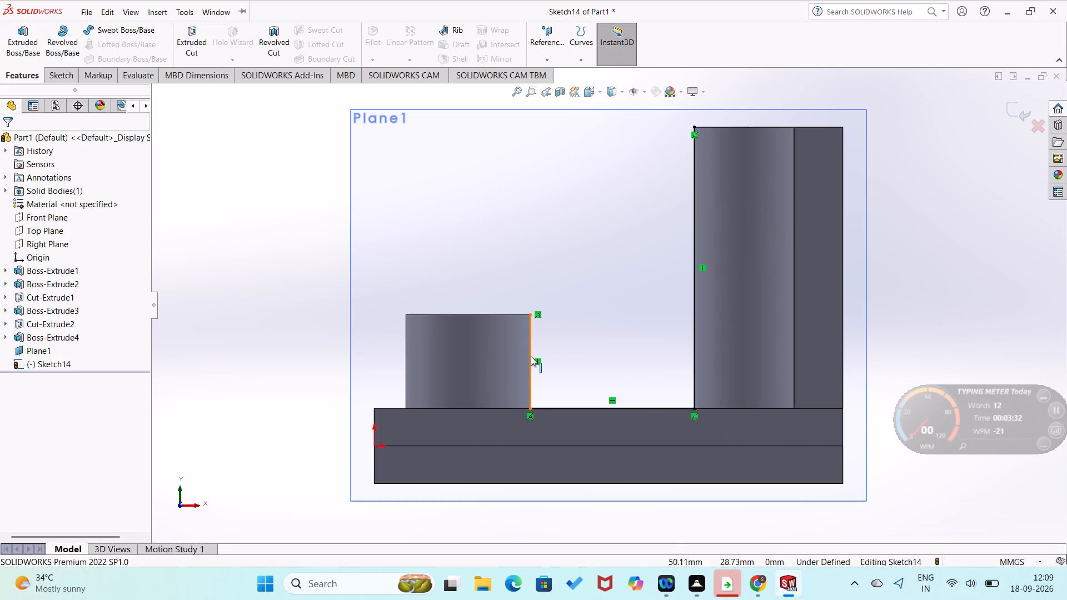
click(531, 356)
key(Delete)
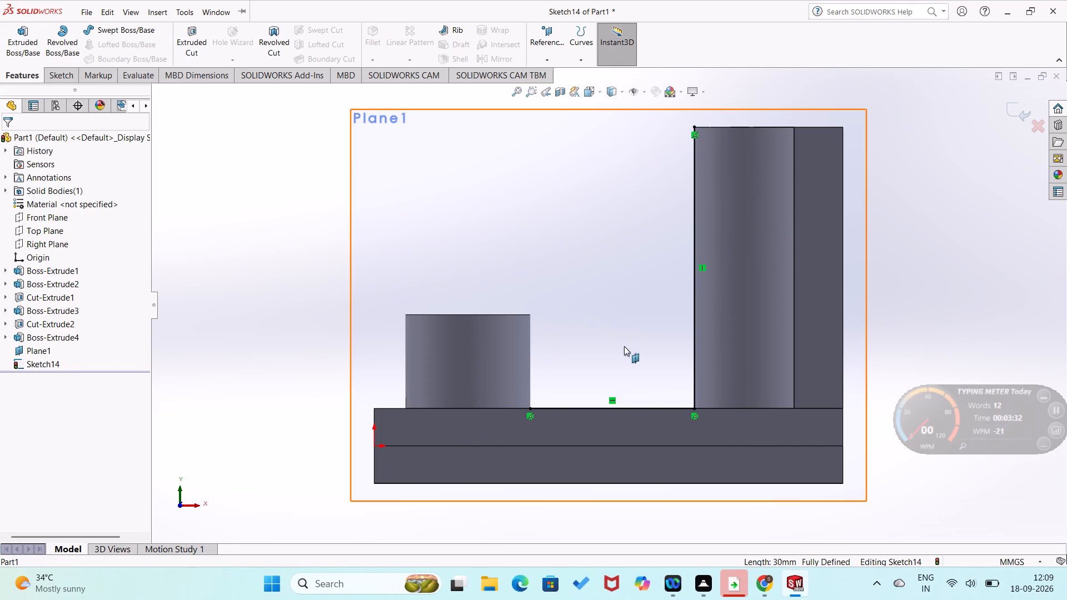
click(694, 343)
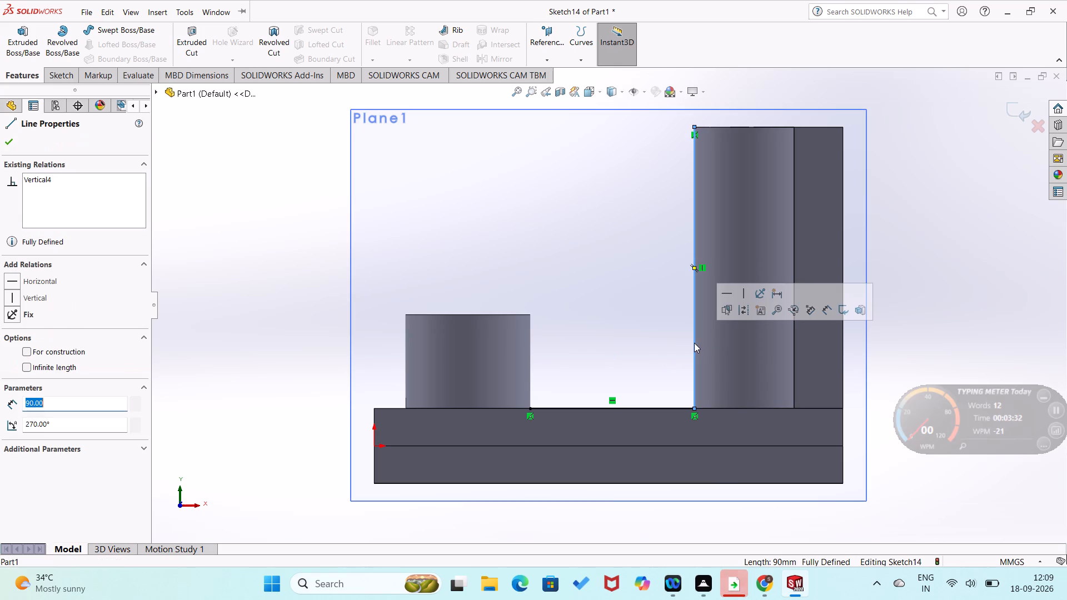
key(Delete)
Redraw the web profile's verticals ending just below the cylinder tops, joined by a sloping line about 80 mm long, with the tall side about 88 mm.
right_drag(647, 246, 470, 286)
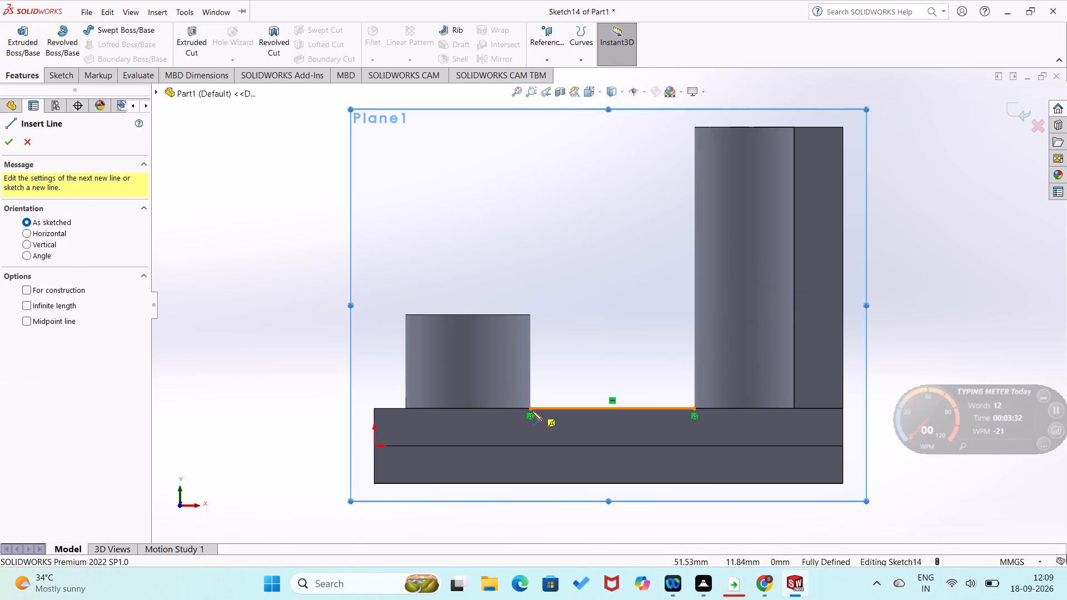
click(531, 408)
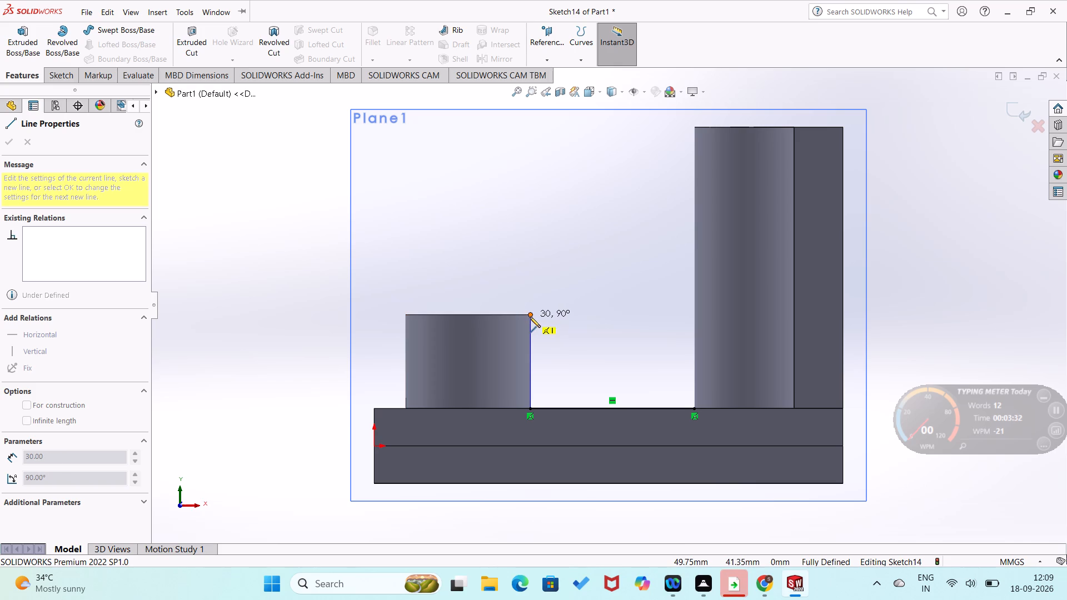
click(530, 322)
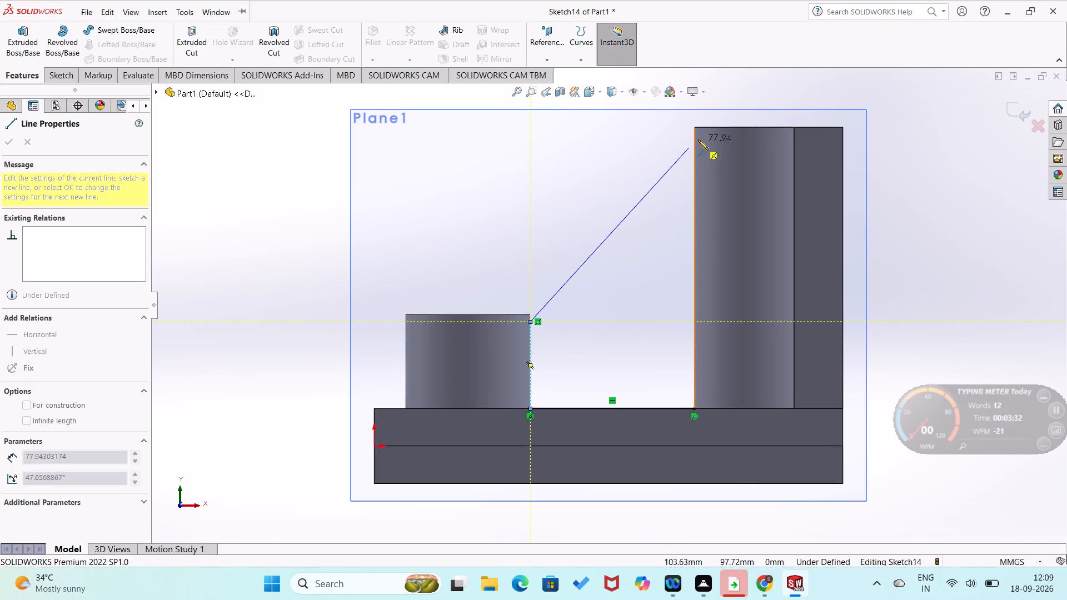
click(696, 133)
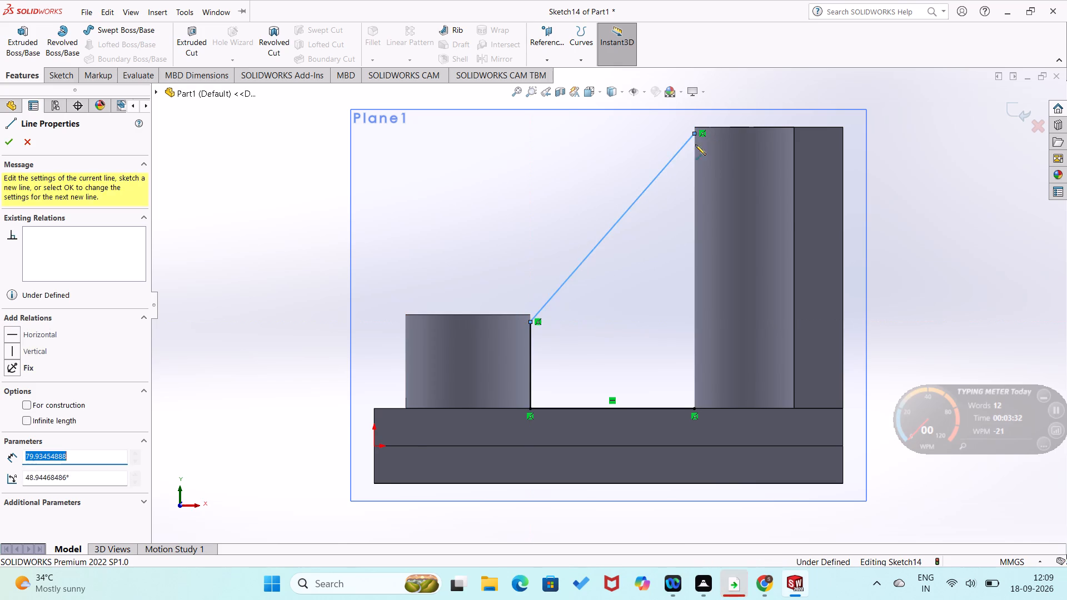
click(694, 407)
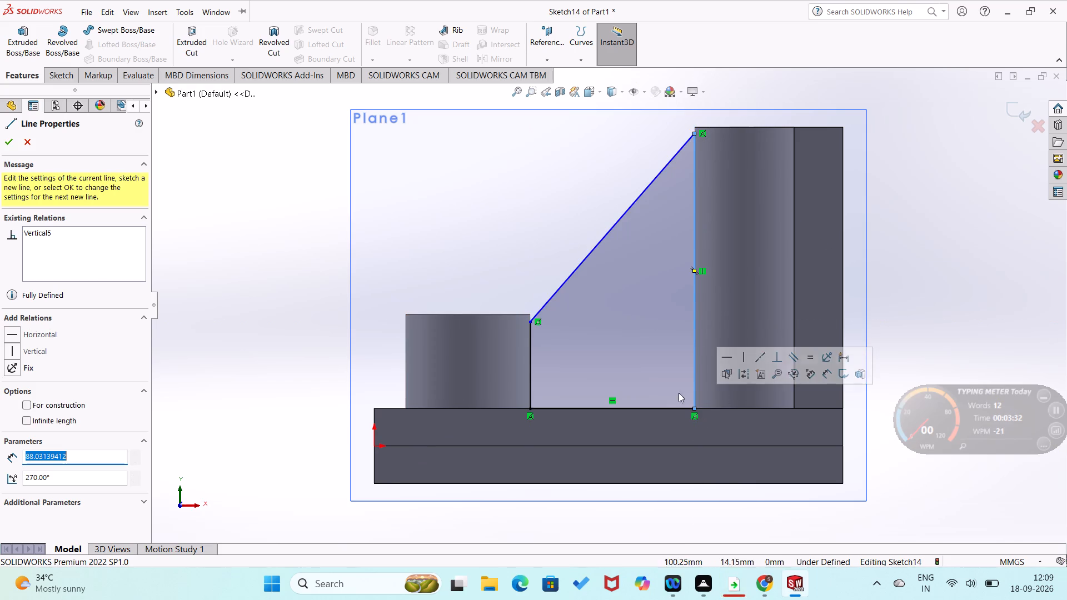
Dimension the length of the new sloping web line outside the profile, accepting its current value.
right_drag(543, 253, 543, 141)
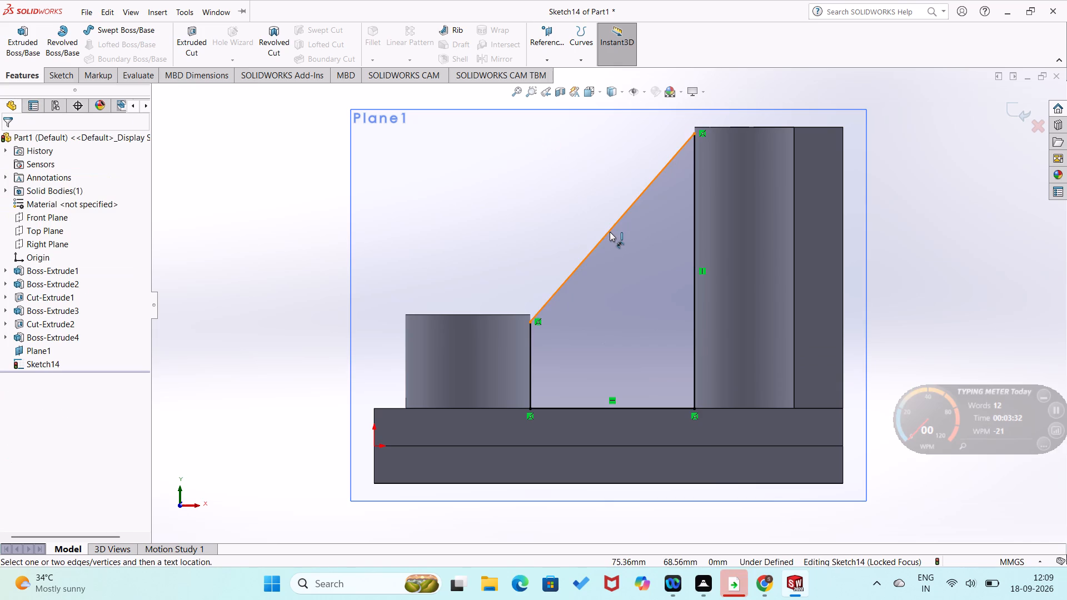
click(610, 231)
click(601, 219)
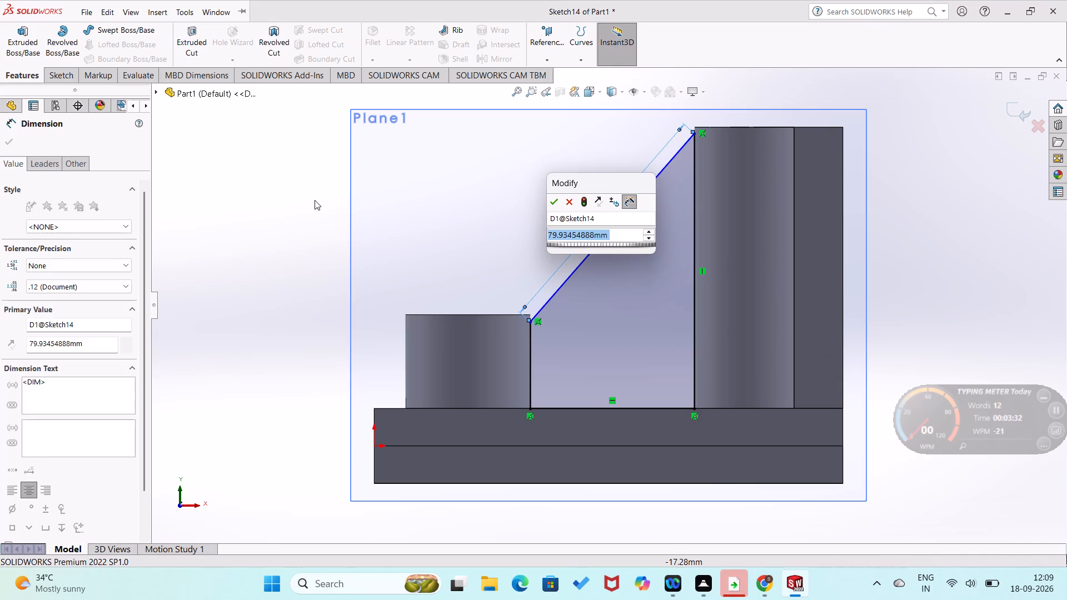
click(549, 202)
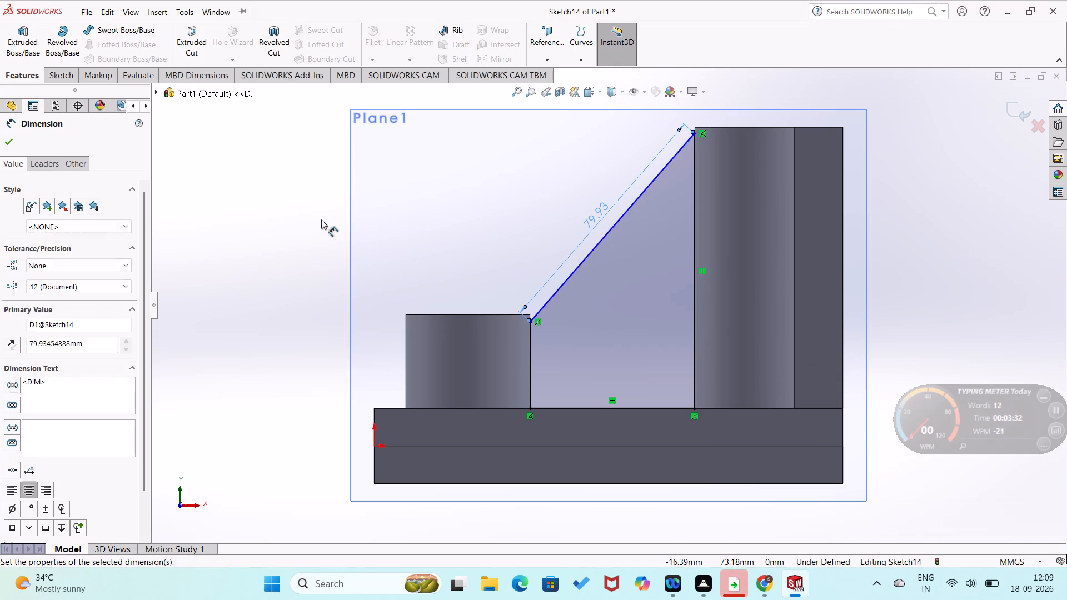
click(317, 222)
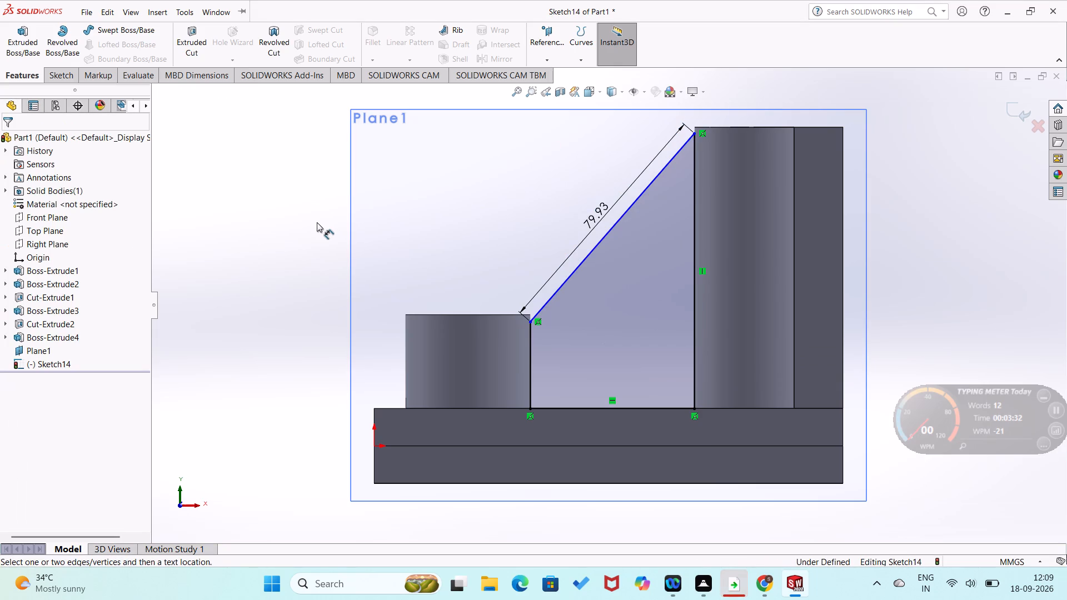
Dimension the vertical web line along the tall cylinder and set its length to 89 mm.
right_click(695, 322)
click(346, 202)
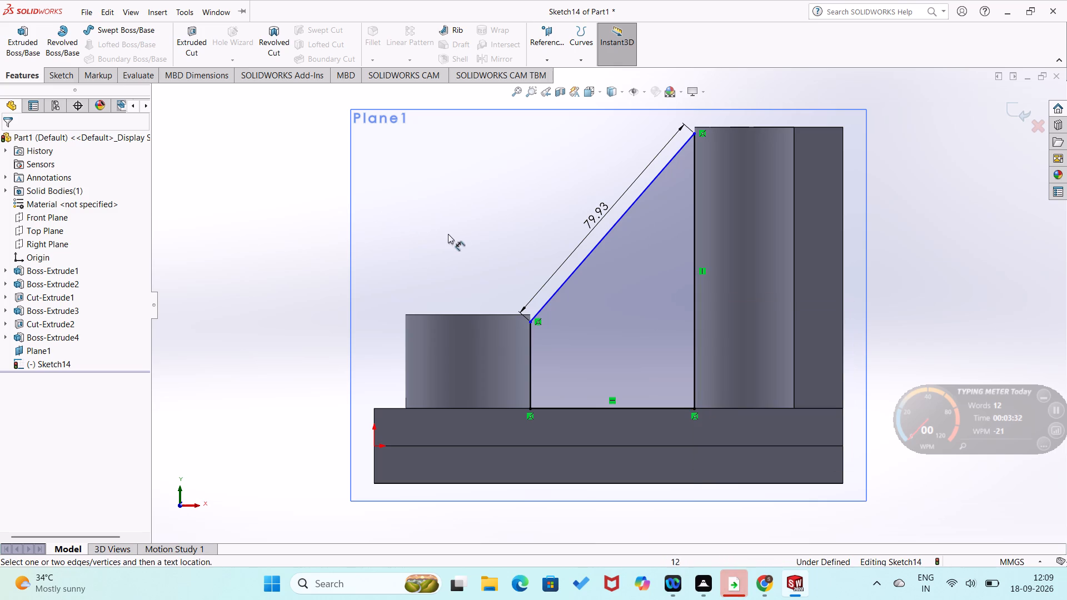
click(694, 338)
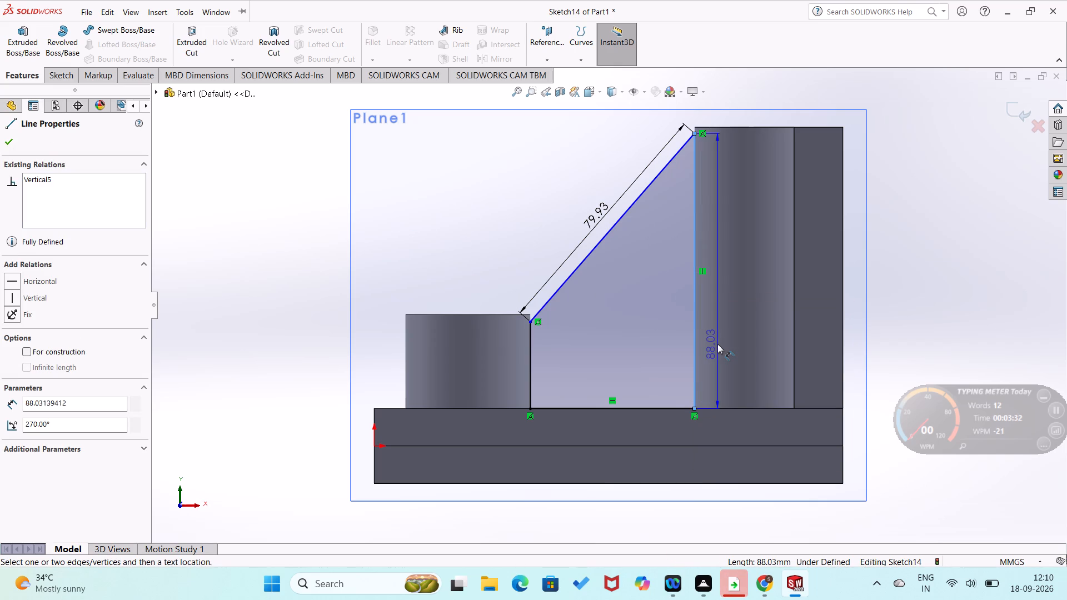
click(717, 344)
text(86)
key(BackSpace)
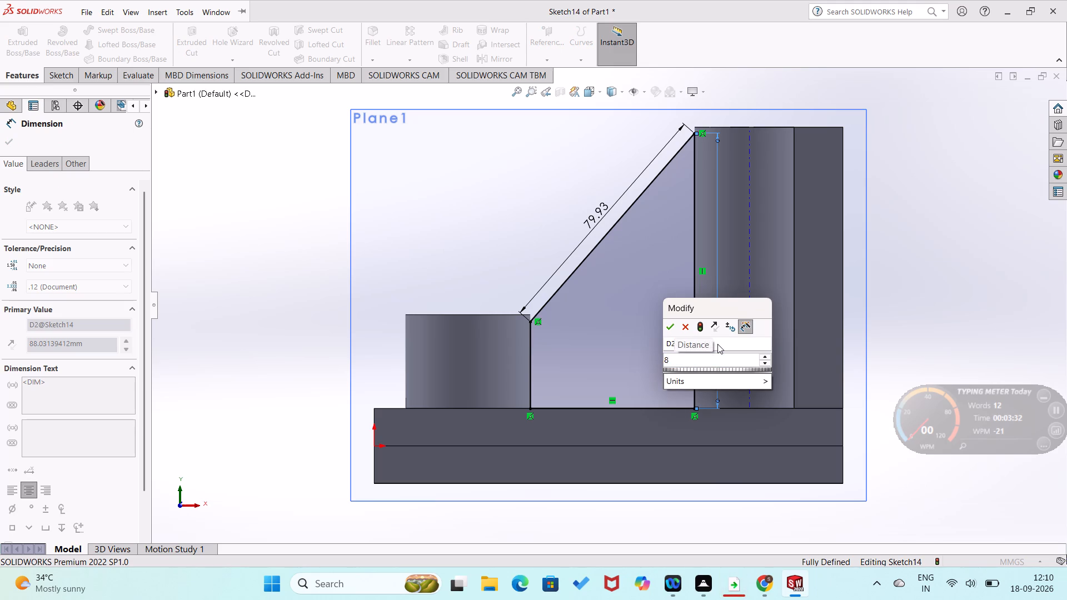
key(9)
key(Return)
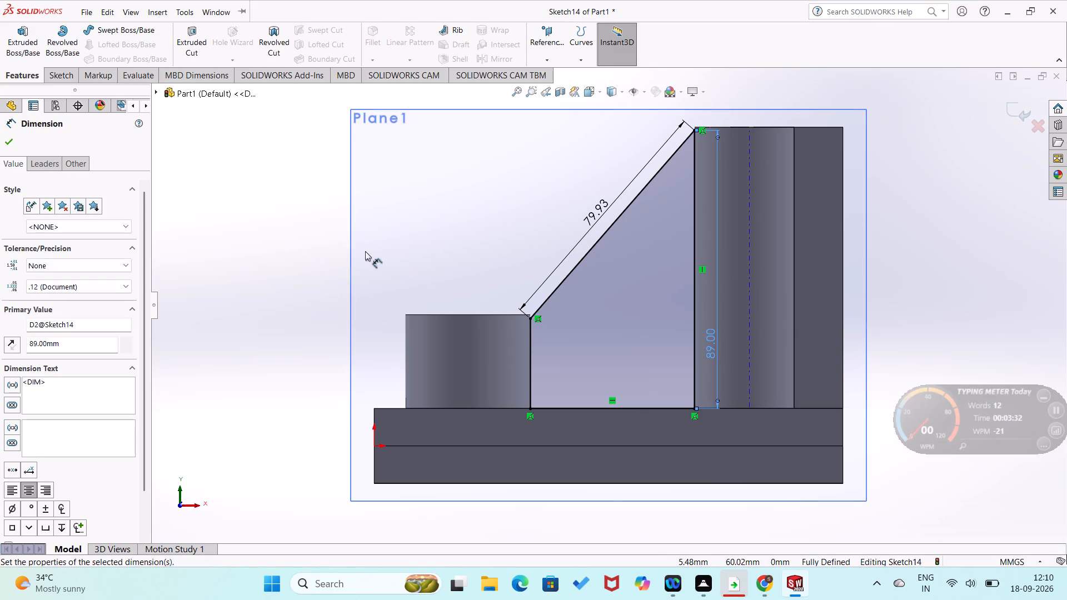
click(281, 260)
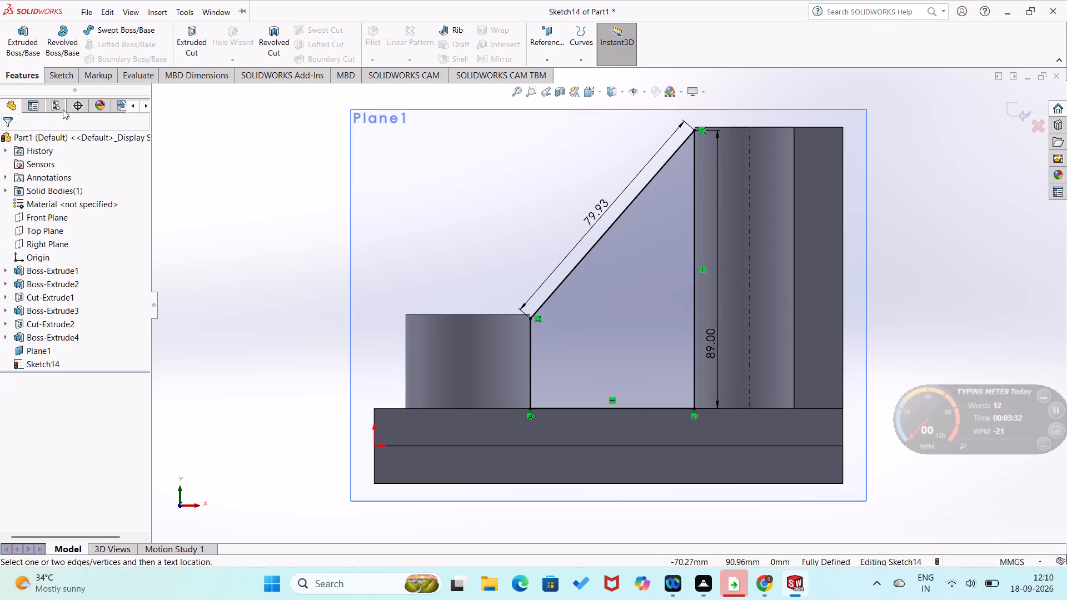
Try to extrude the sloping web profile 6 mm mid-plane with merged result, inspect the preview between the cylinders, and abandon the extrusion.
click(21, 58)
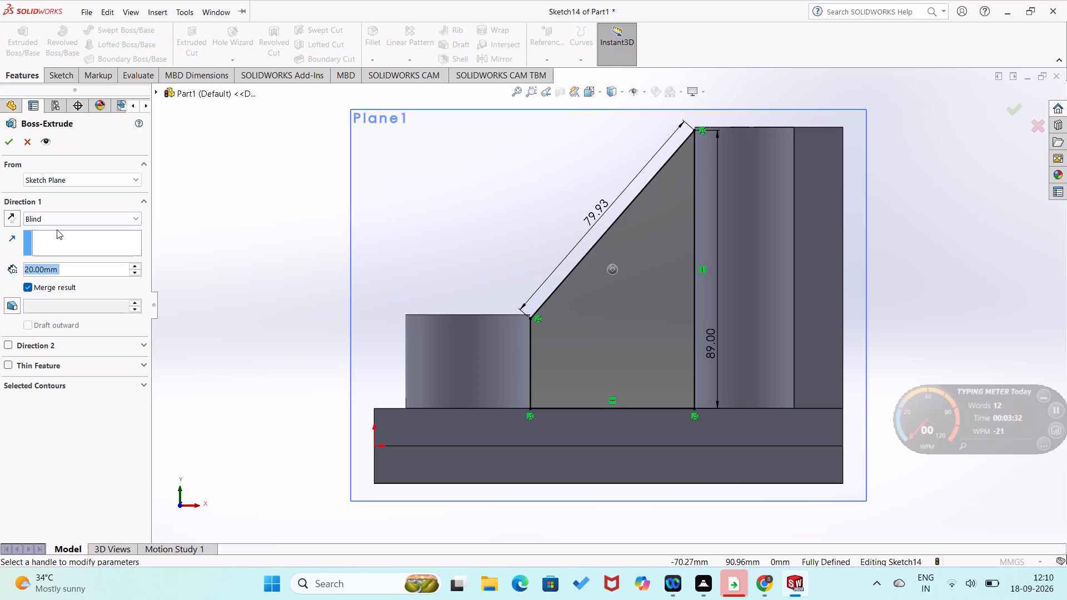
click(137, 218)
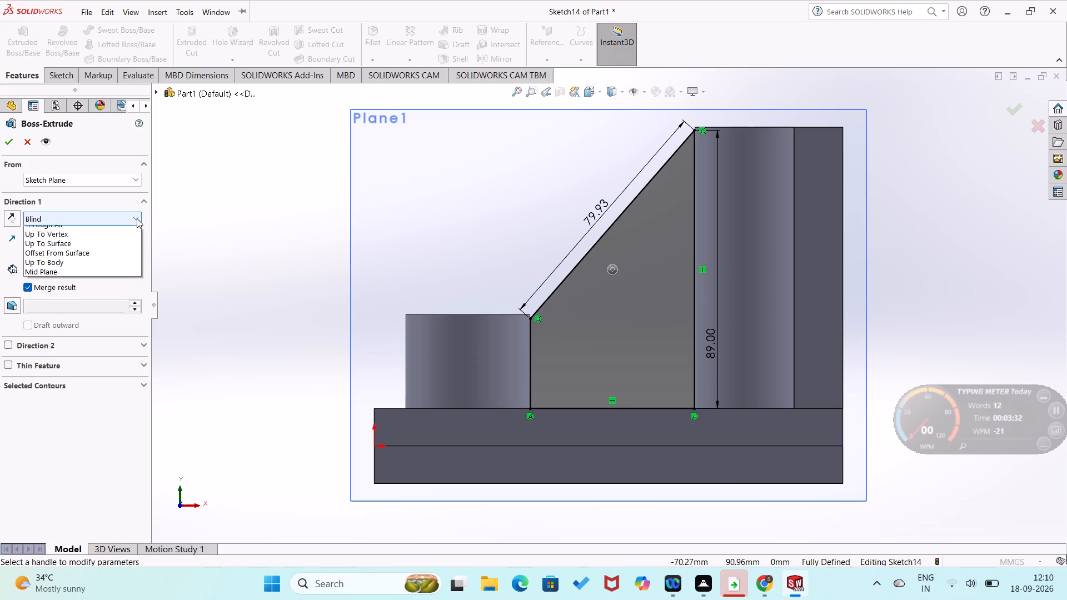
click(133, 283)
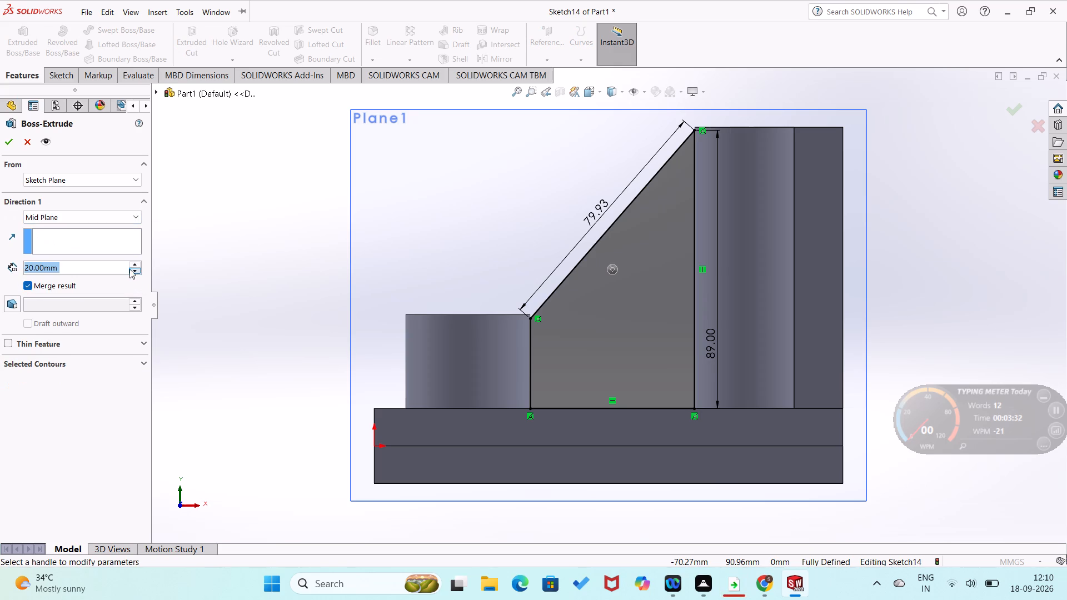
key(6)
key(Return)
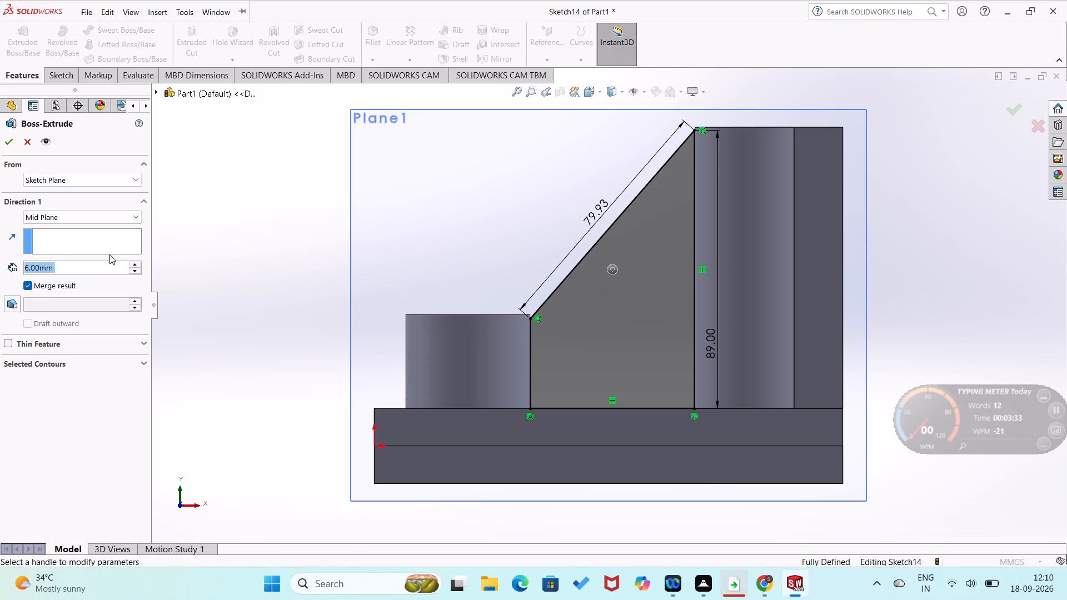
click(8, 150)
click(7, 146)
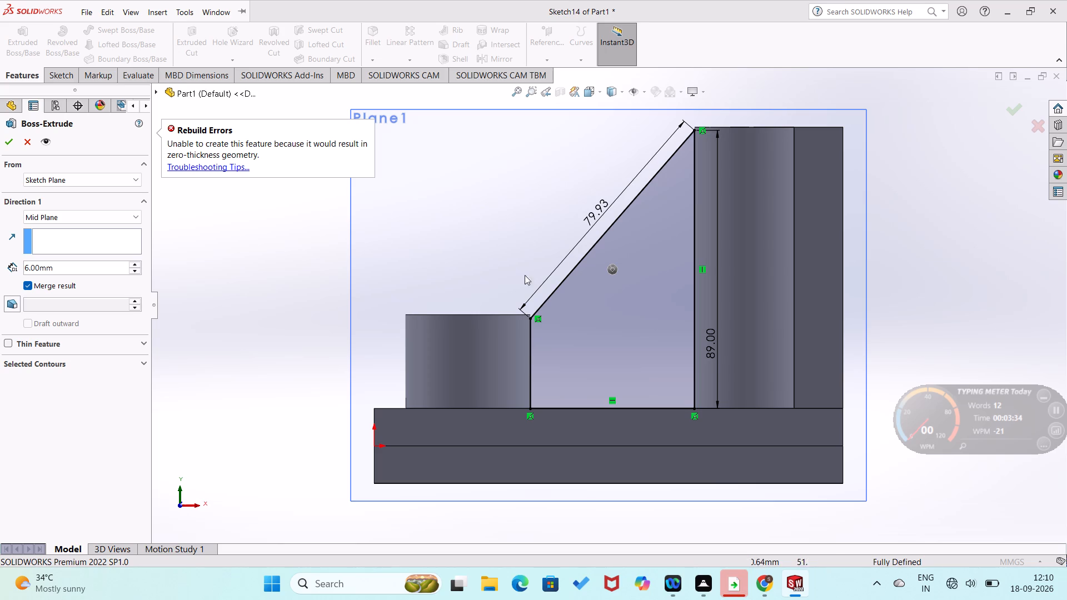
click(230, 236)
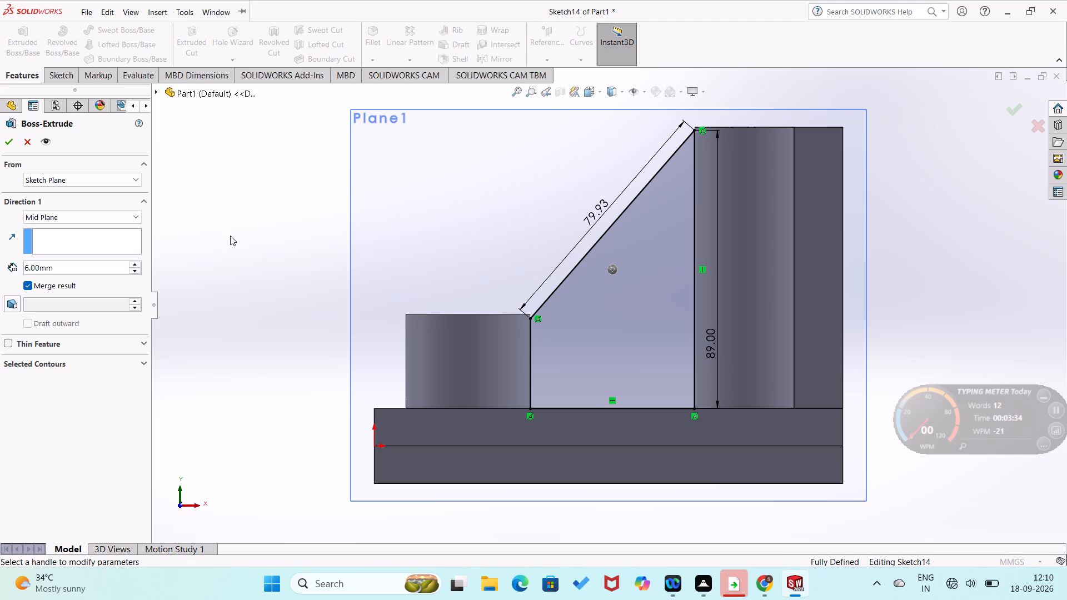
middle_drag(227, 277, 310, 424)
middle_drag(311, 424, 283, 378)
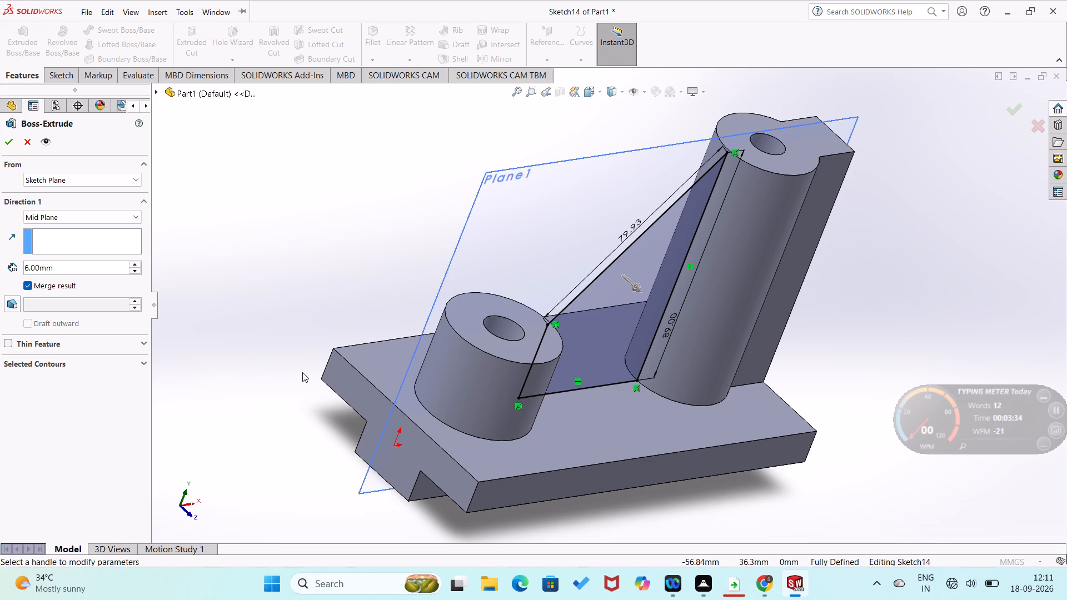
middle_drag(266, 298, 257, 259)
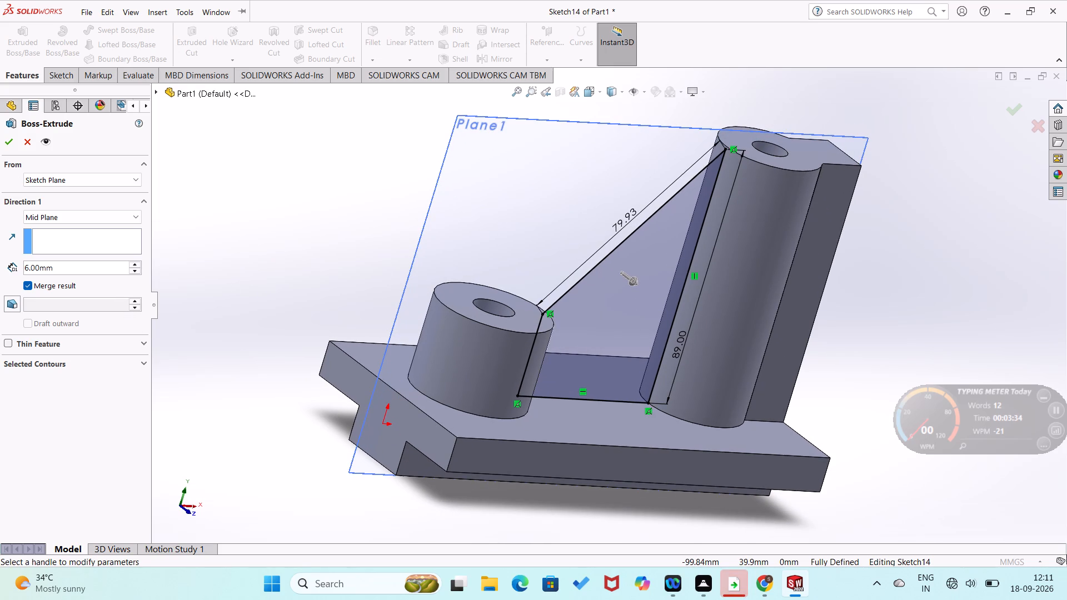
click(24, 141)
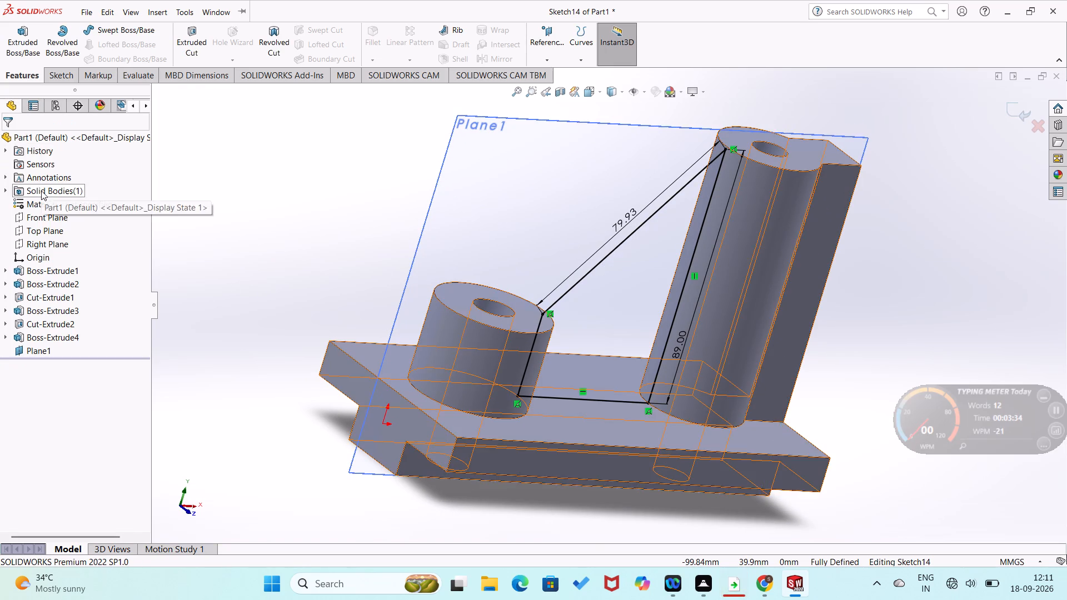
Delete all four lines of the web profile: the sloping line, the short vertical, the base line and the tall vertical.
key(ctrl+8)
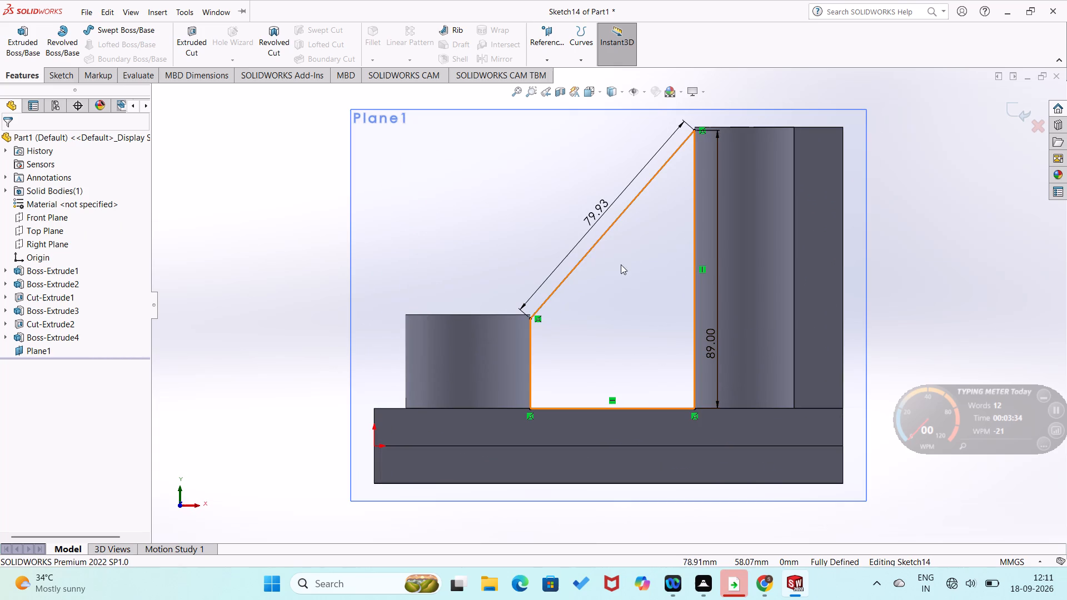
click(581, 256)
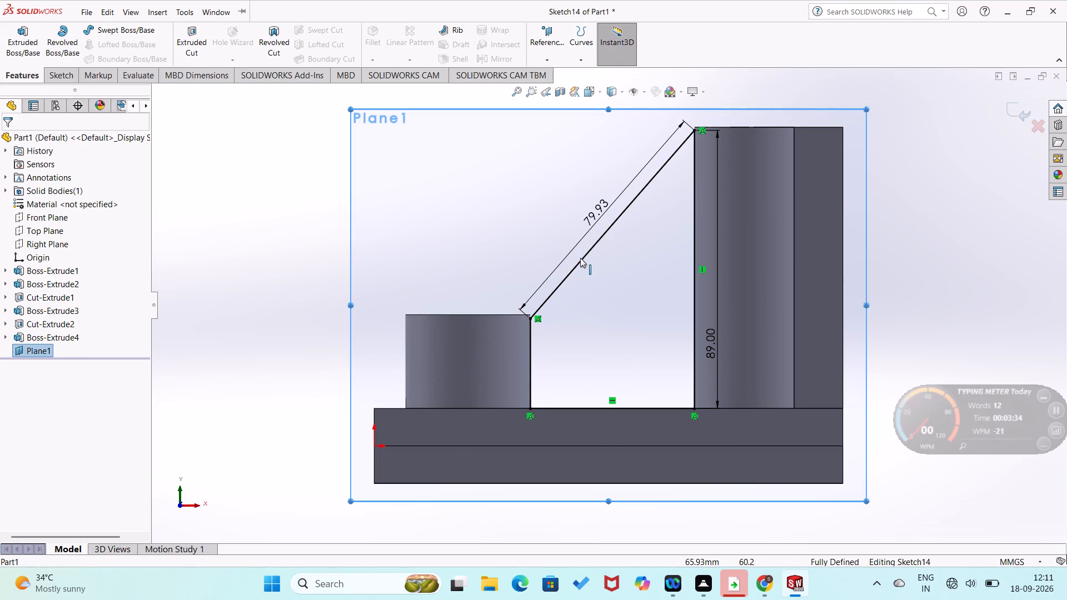
click(580, 258)
key(Delete)
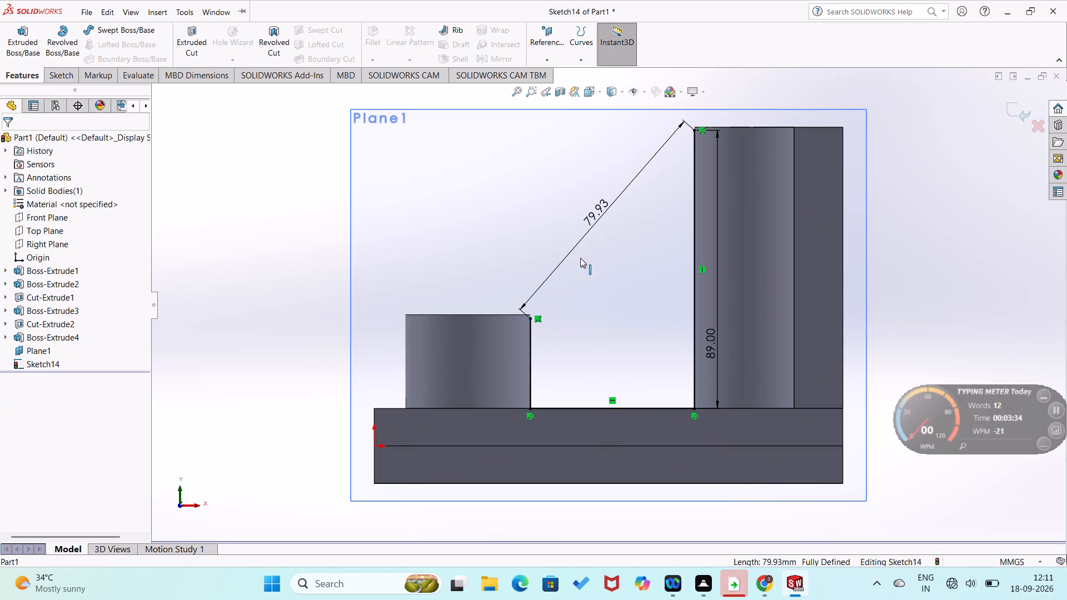
click(532, 351)
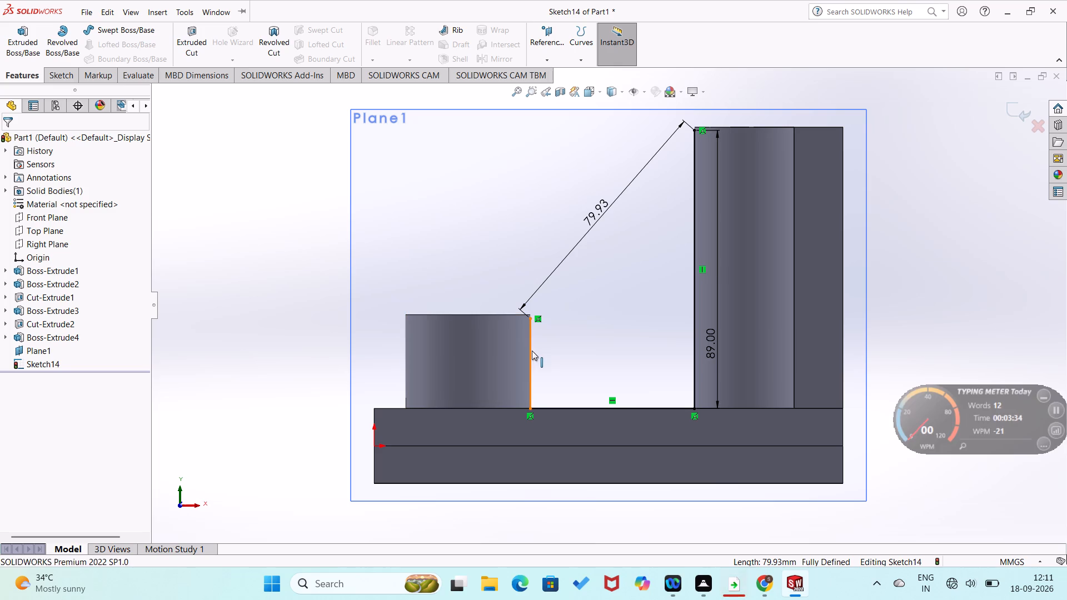
key(Delete)
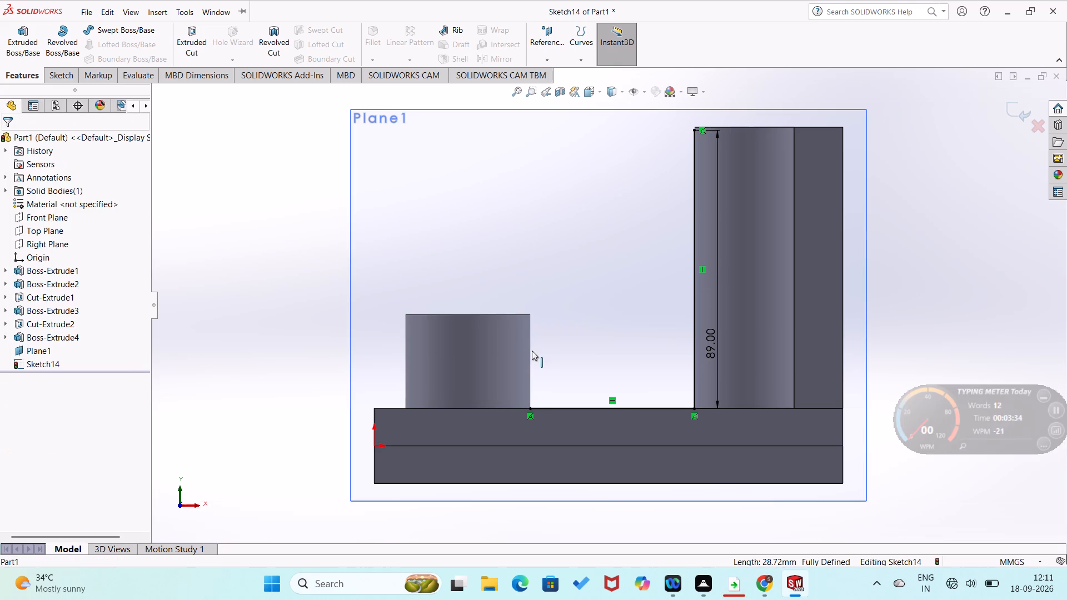
click(562, 409)
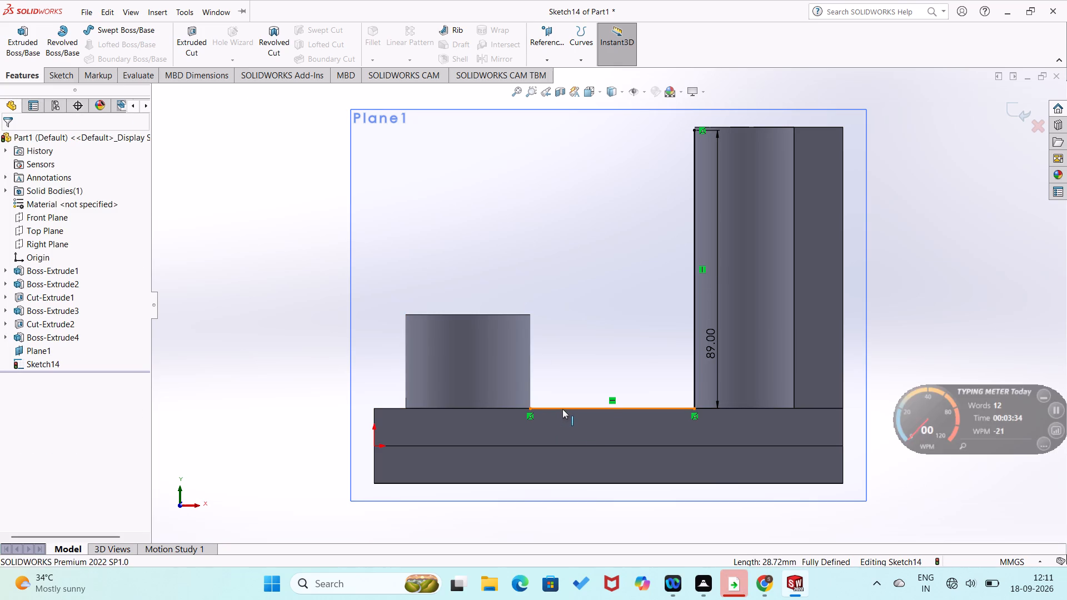
key(Delete)
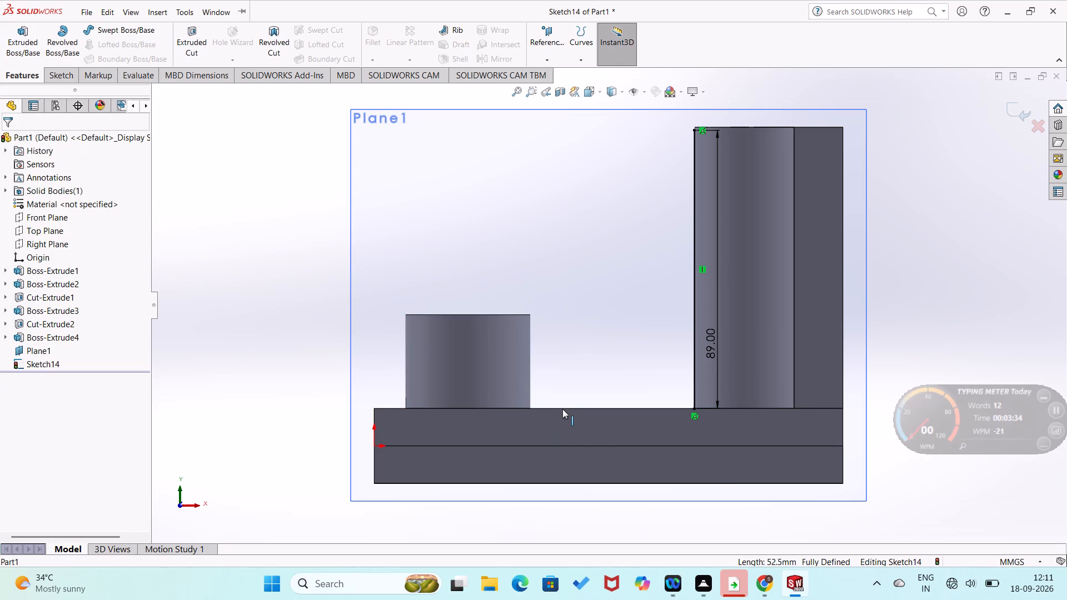
click(695, 366)
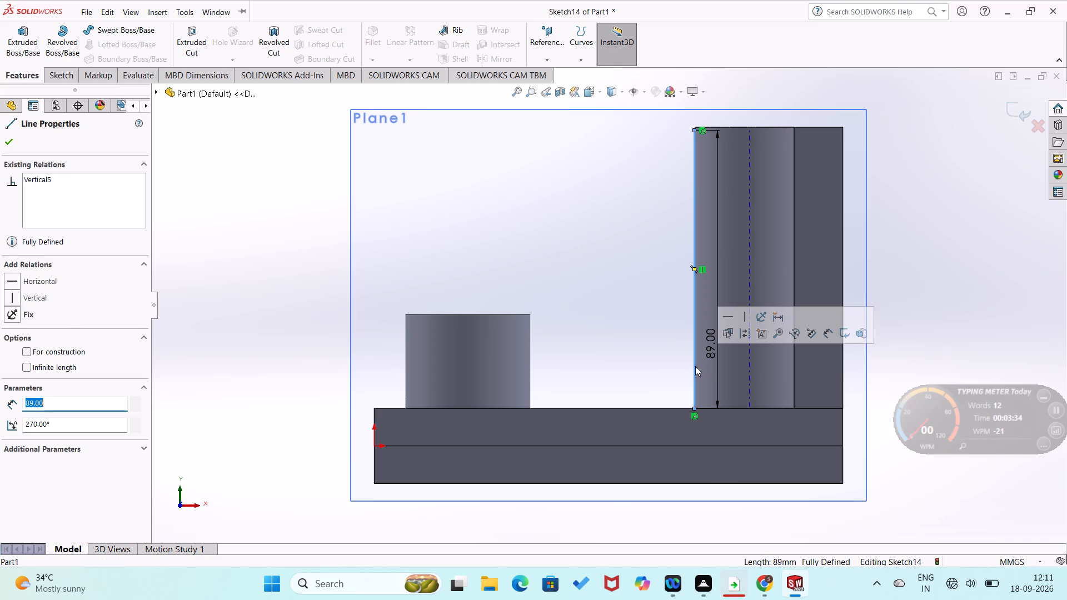
key(Delete)
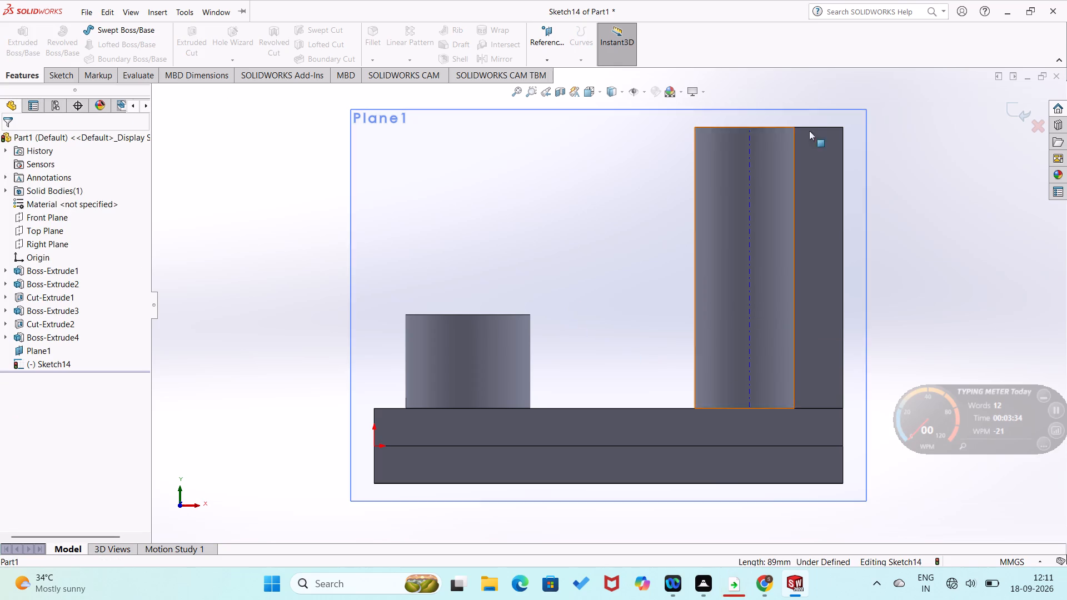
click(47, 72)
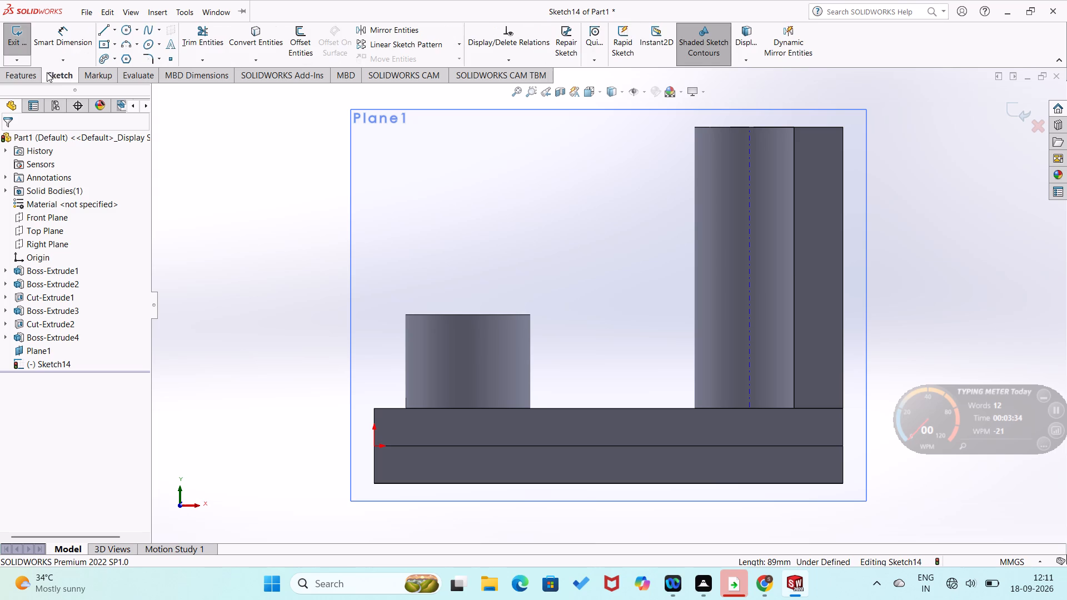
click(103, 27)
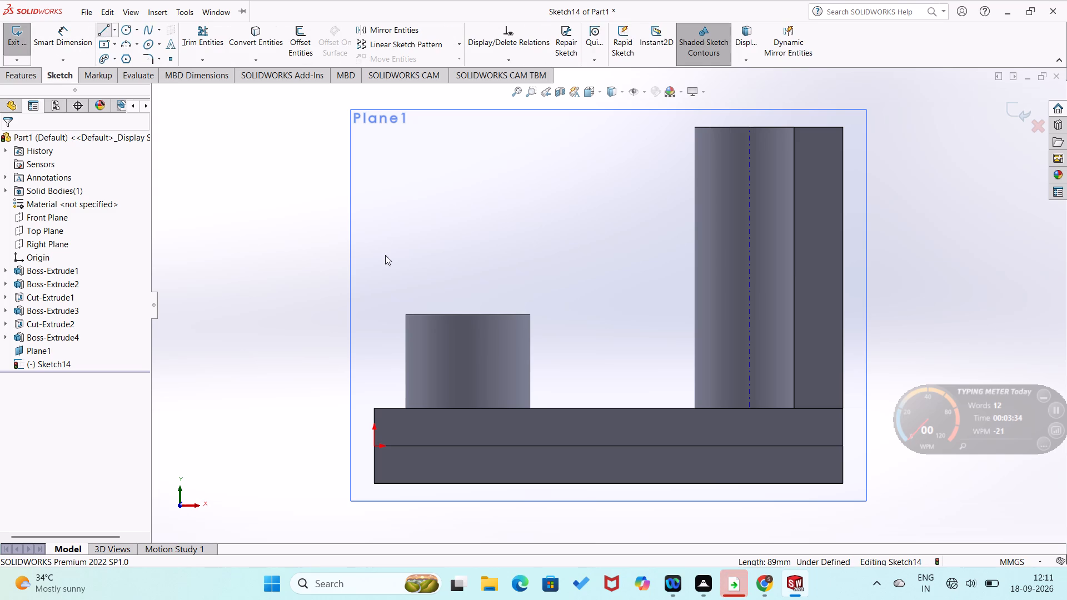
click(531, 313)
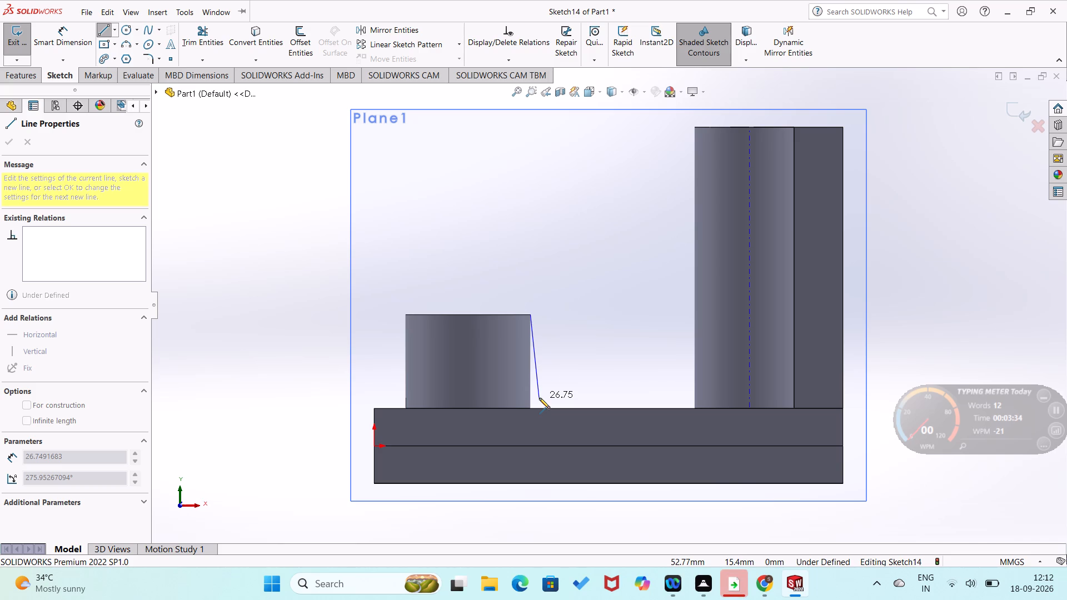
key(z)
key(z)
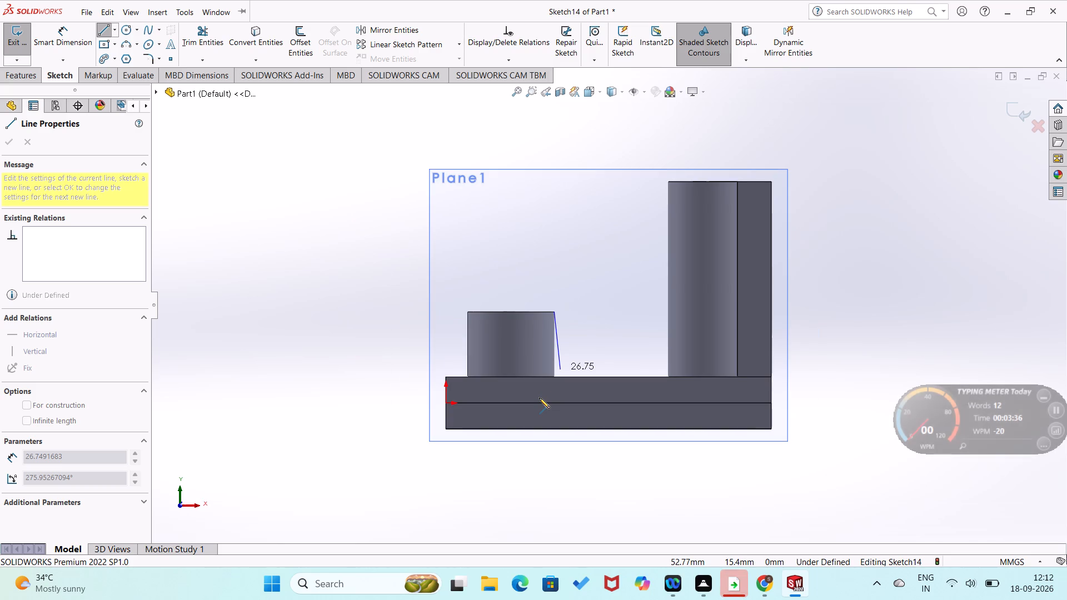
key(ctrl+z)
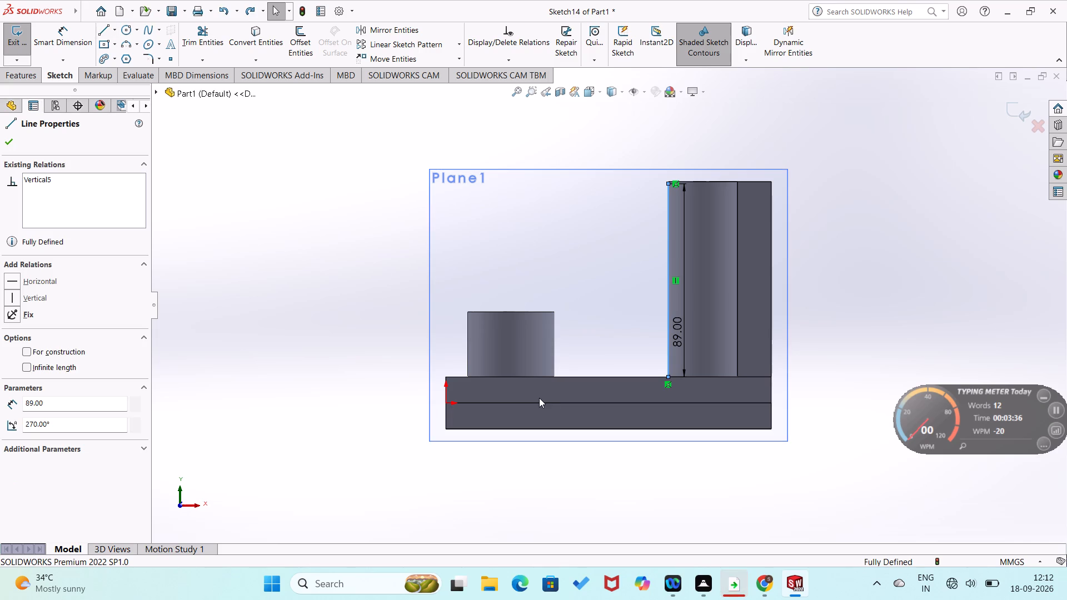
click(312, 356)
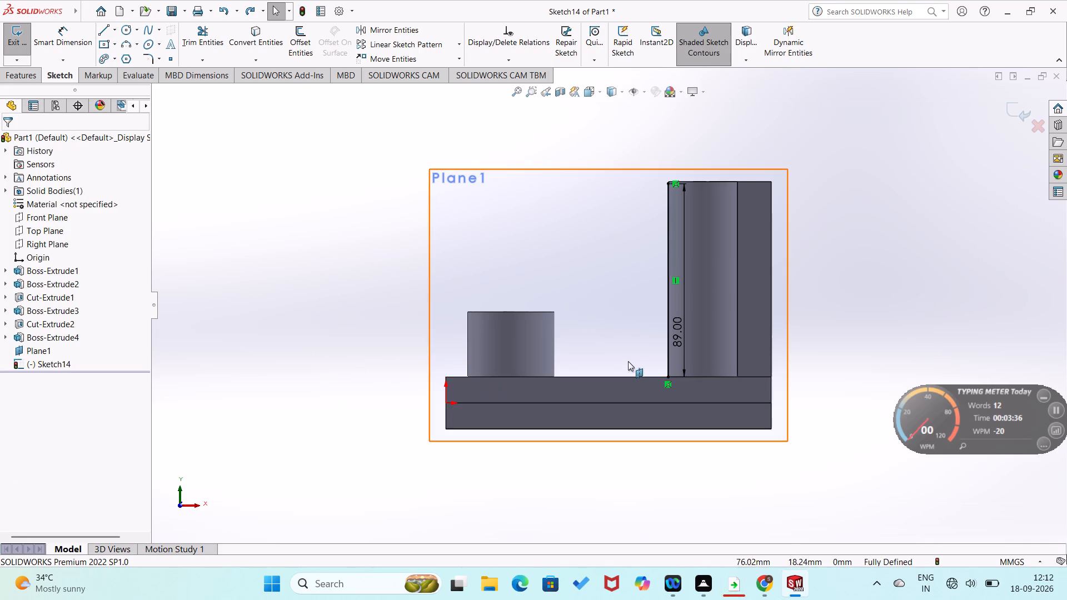
Delete the remaining vertical web line along the tall cylinder together with its dimension.
click(665, 351)
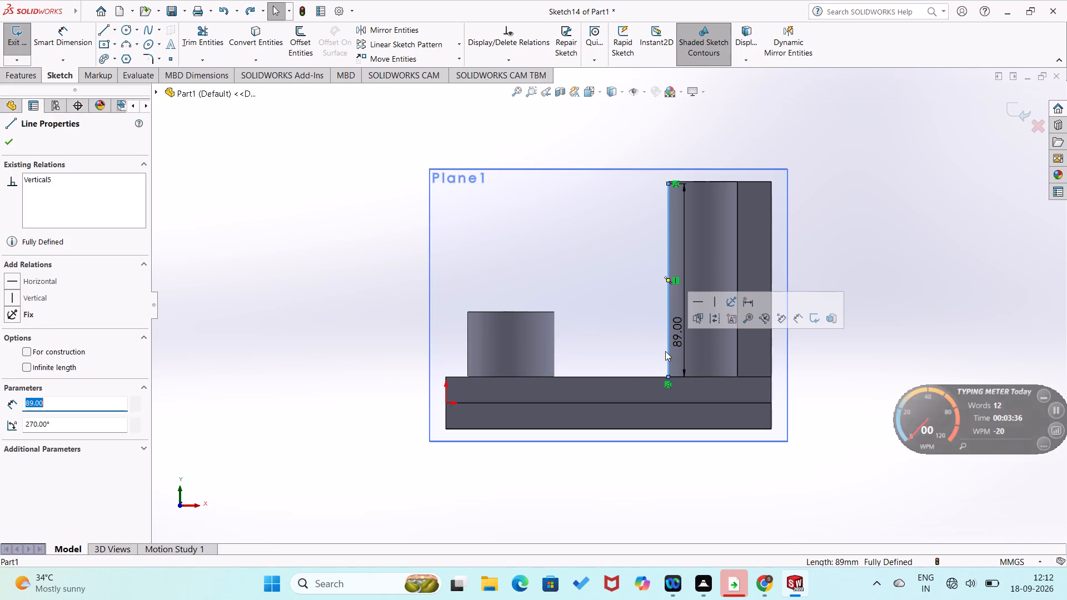
key(Delete)
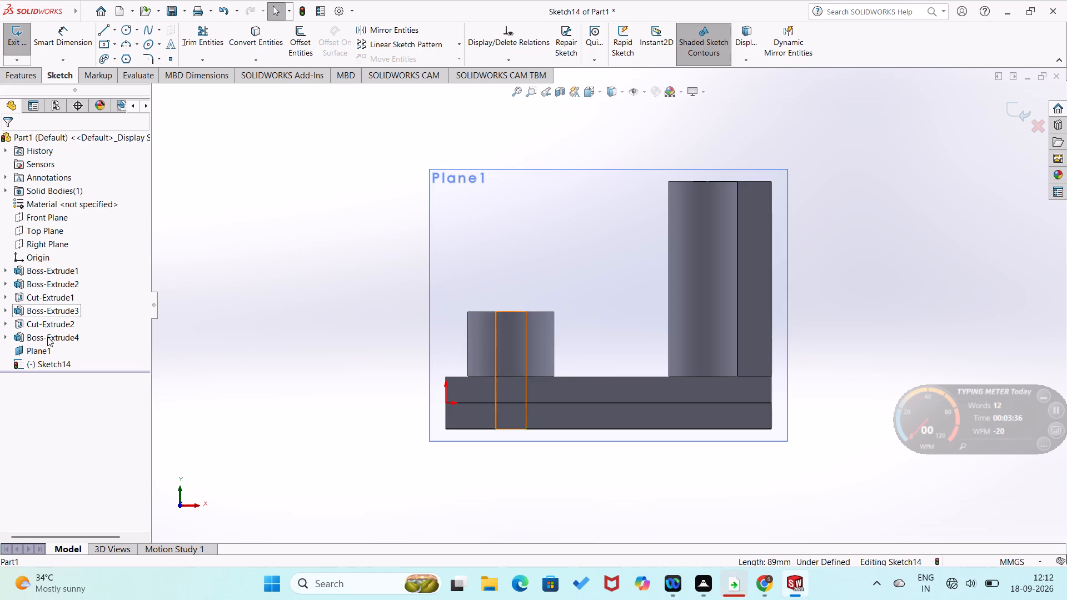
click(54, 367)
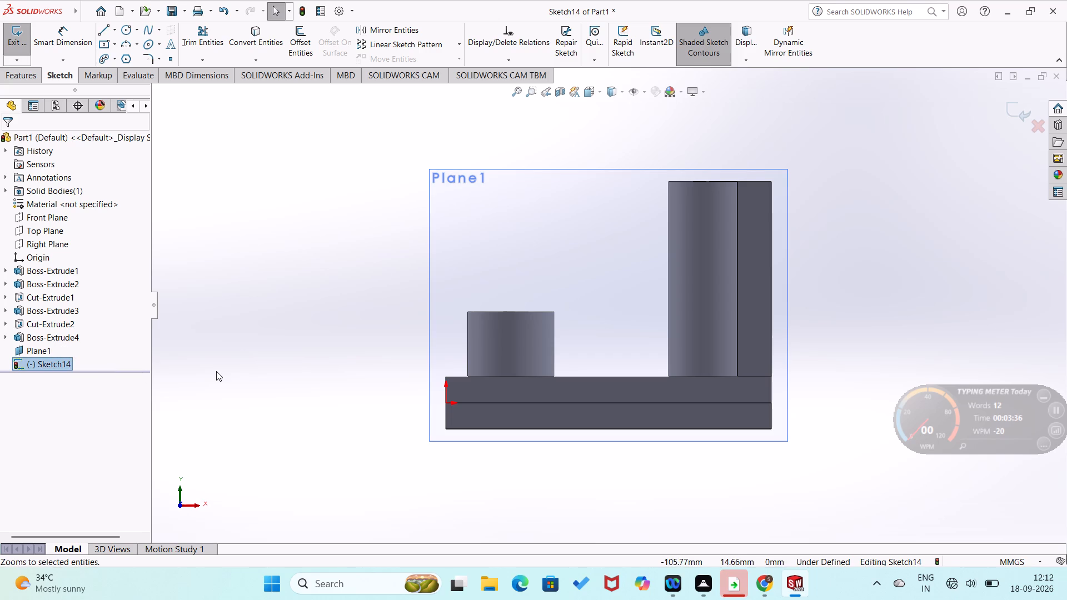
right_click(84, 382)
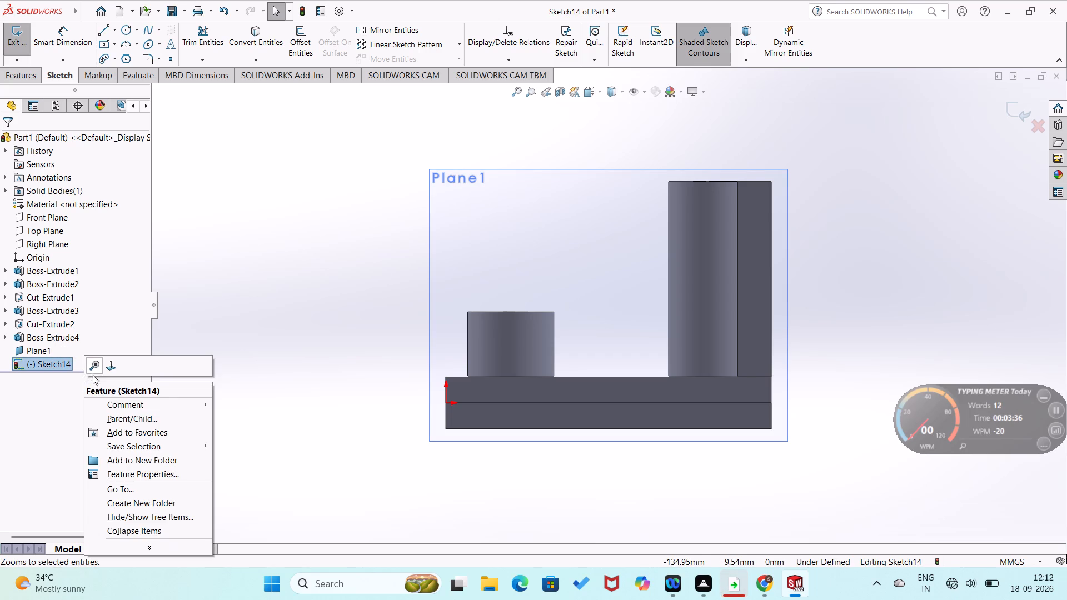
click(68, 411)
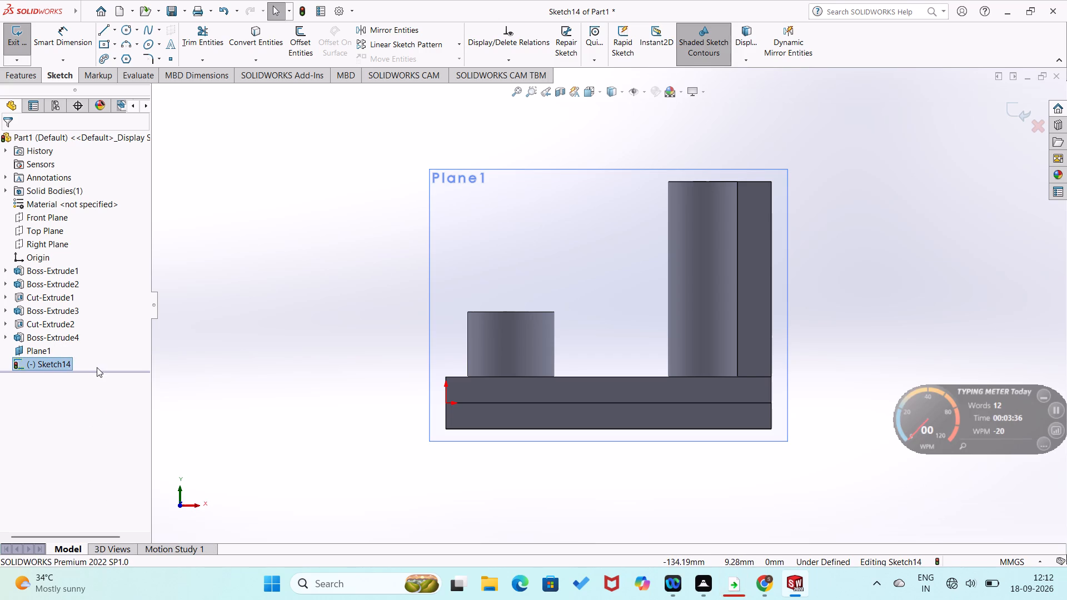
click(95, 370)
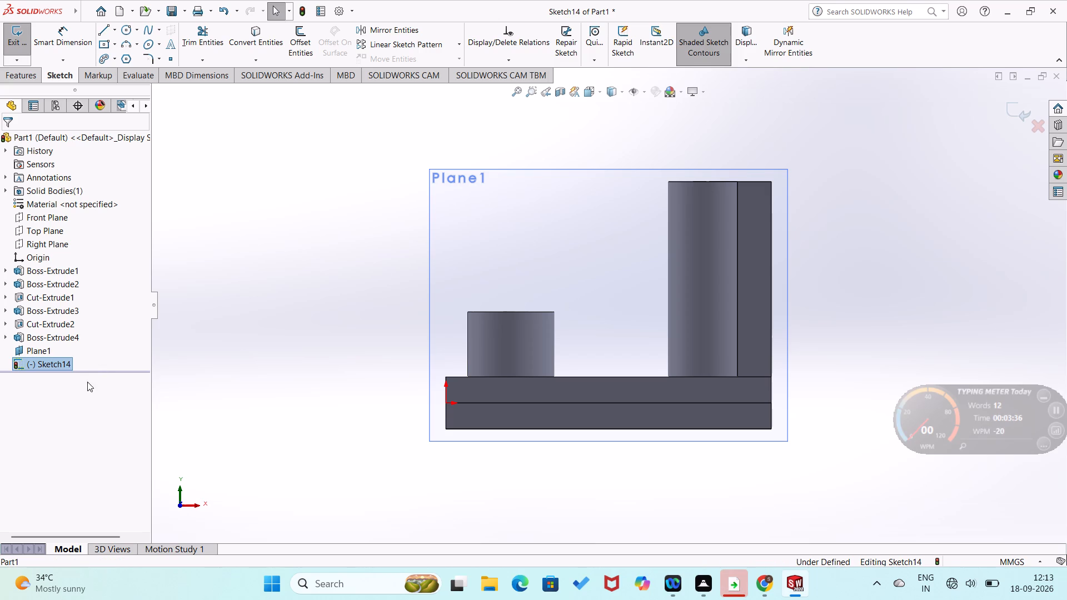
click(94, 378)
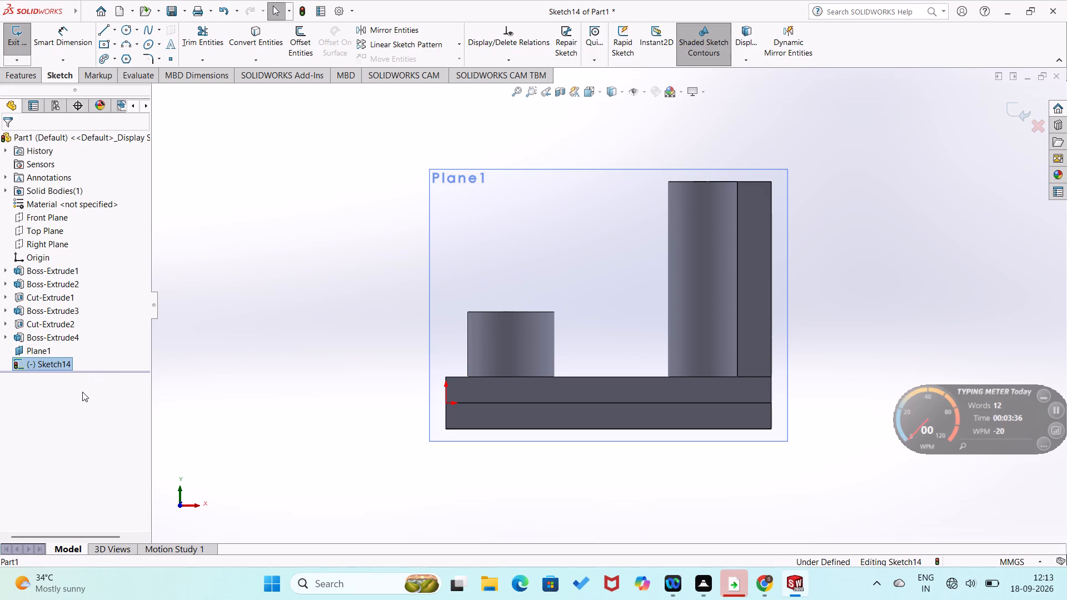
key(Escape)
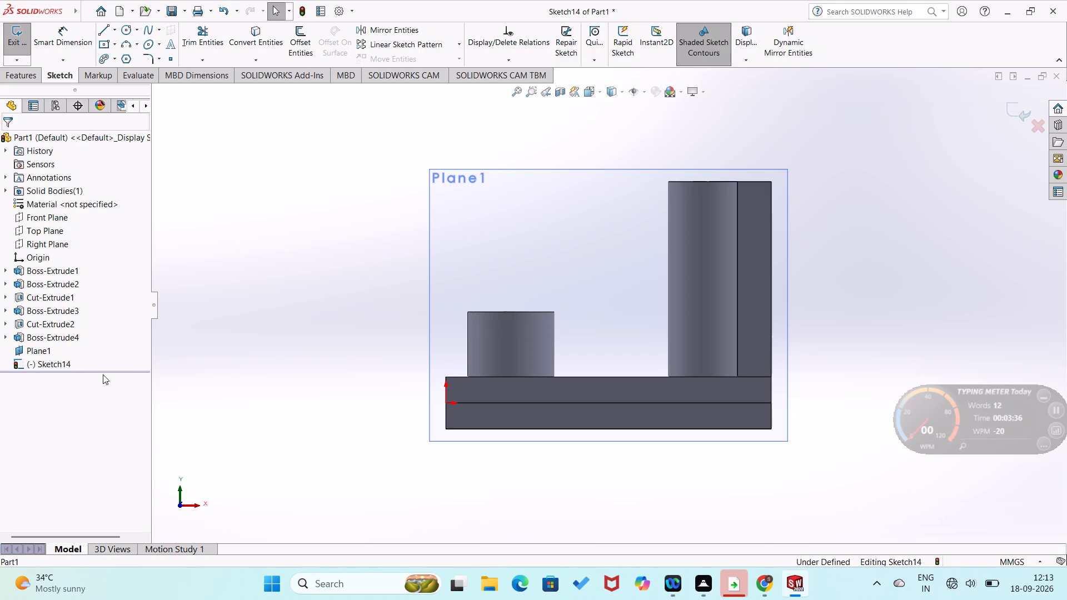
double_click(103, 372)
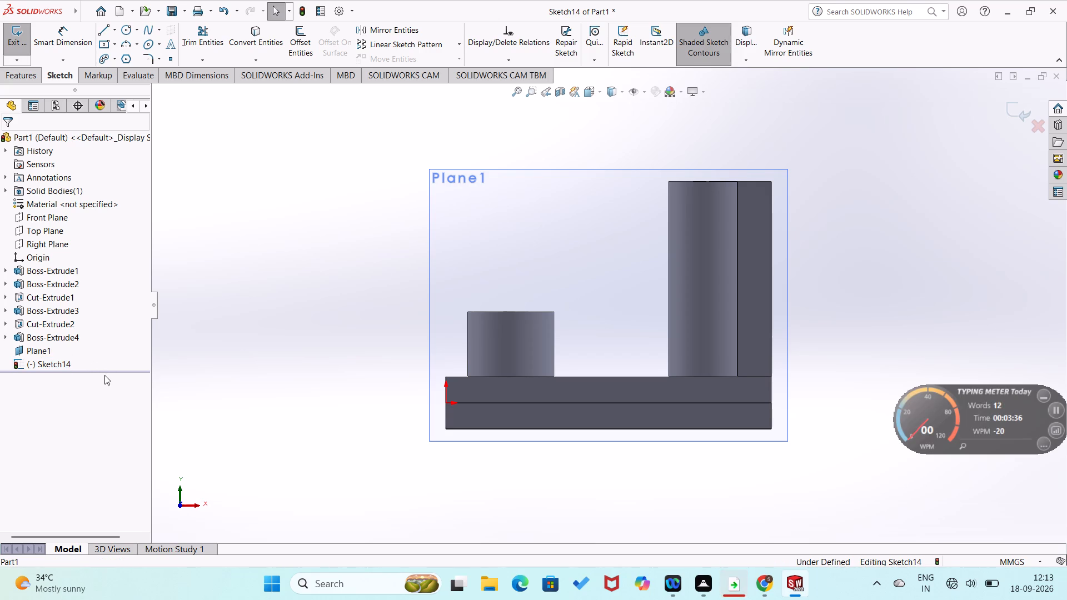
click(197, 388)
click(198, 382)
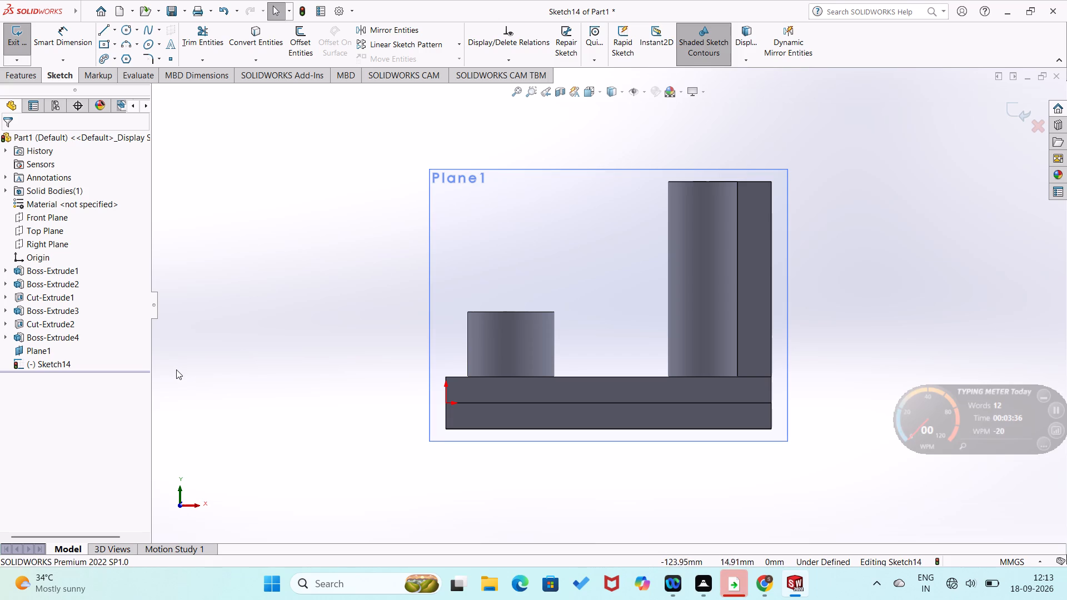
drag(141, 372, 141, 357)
Exit the emptied web sketch on Plane1.
click(14, 36)
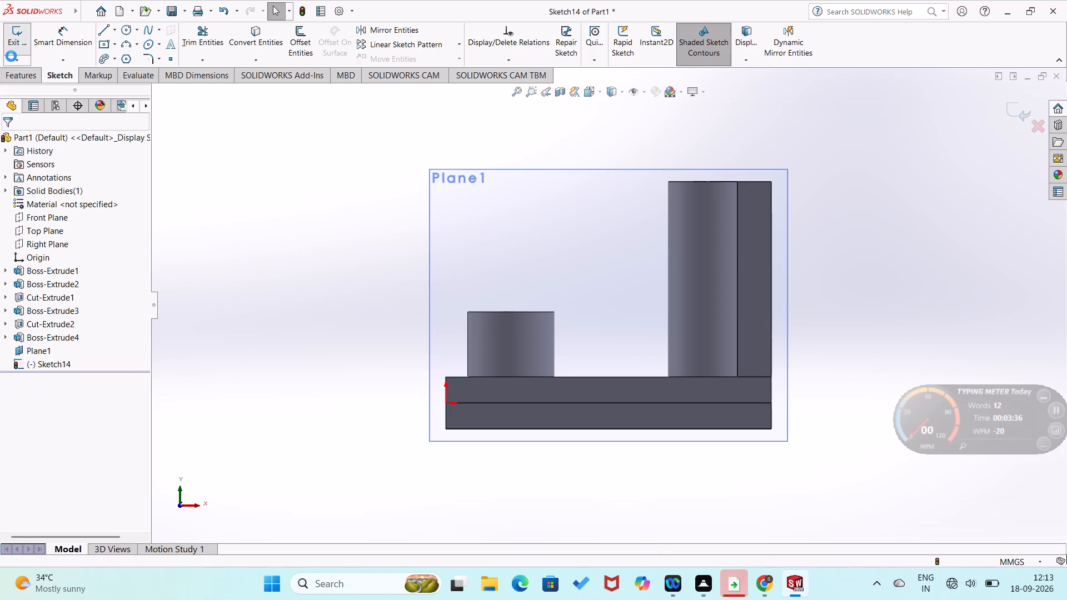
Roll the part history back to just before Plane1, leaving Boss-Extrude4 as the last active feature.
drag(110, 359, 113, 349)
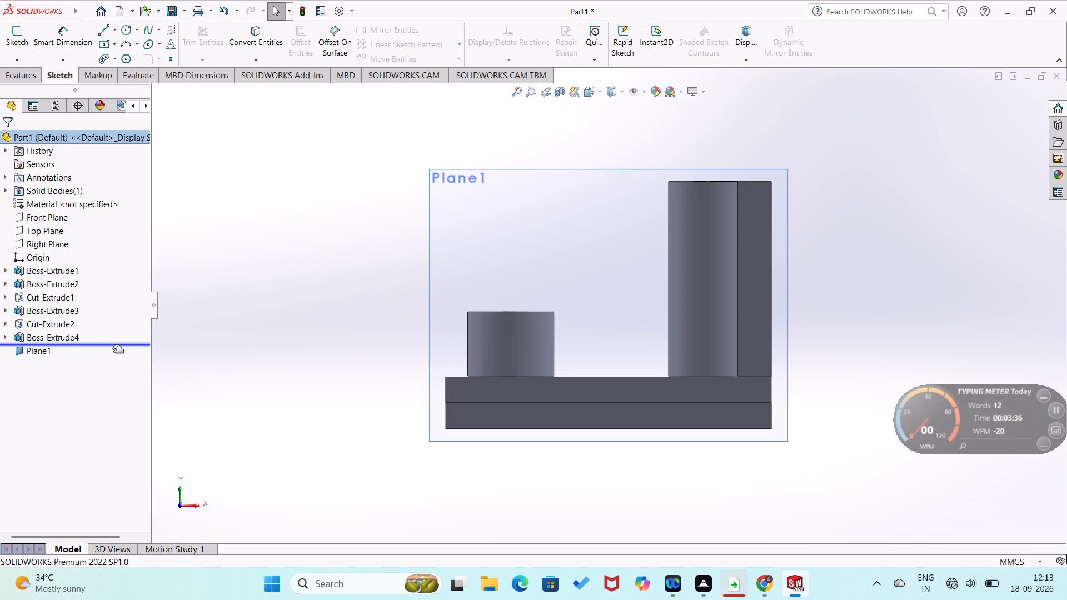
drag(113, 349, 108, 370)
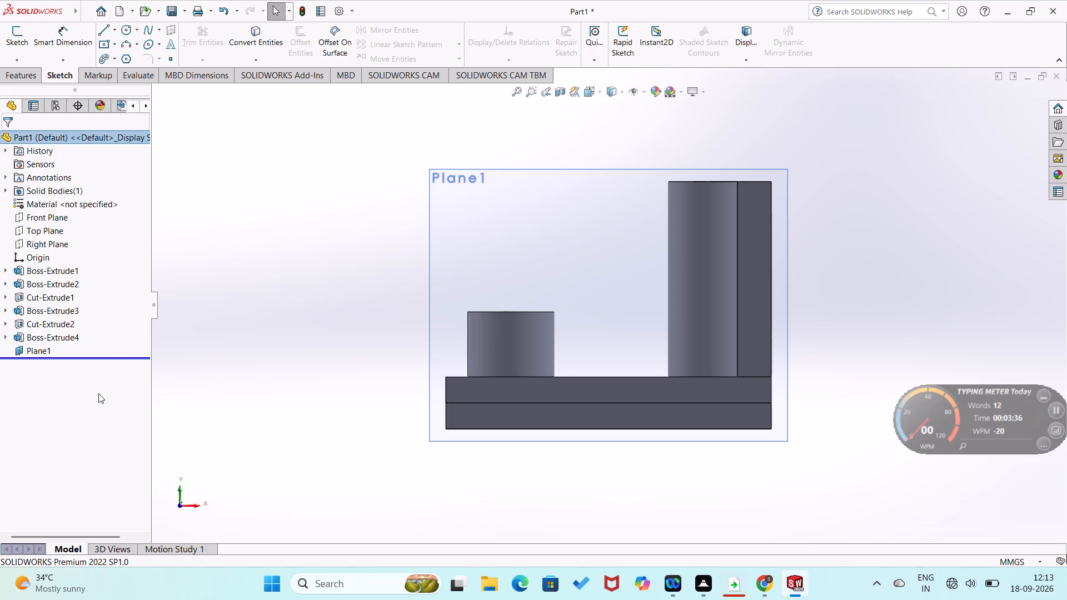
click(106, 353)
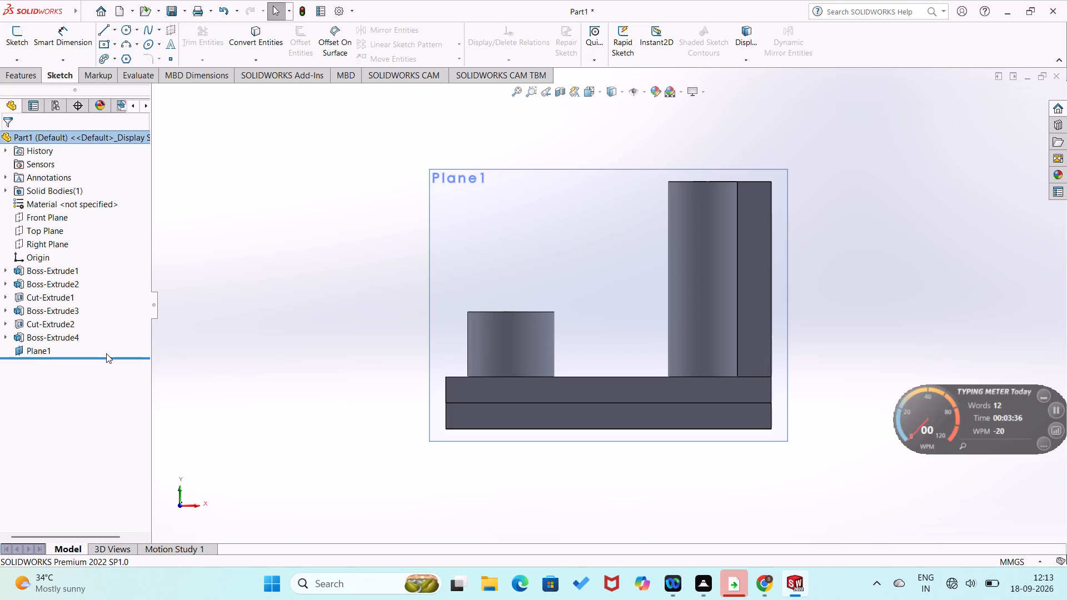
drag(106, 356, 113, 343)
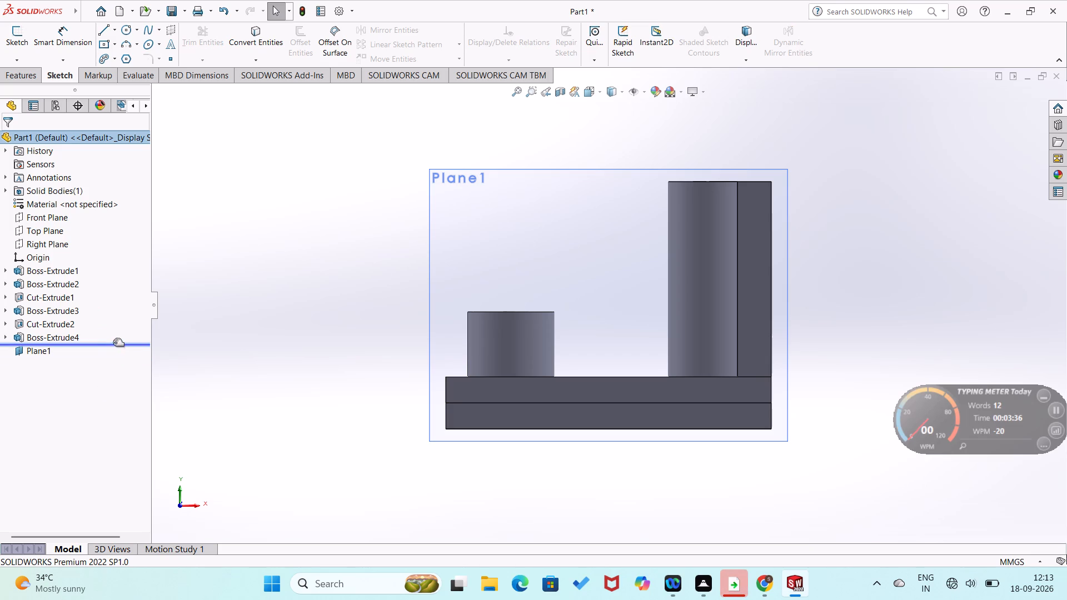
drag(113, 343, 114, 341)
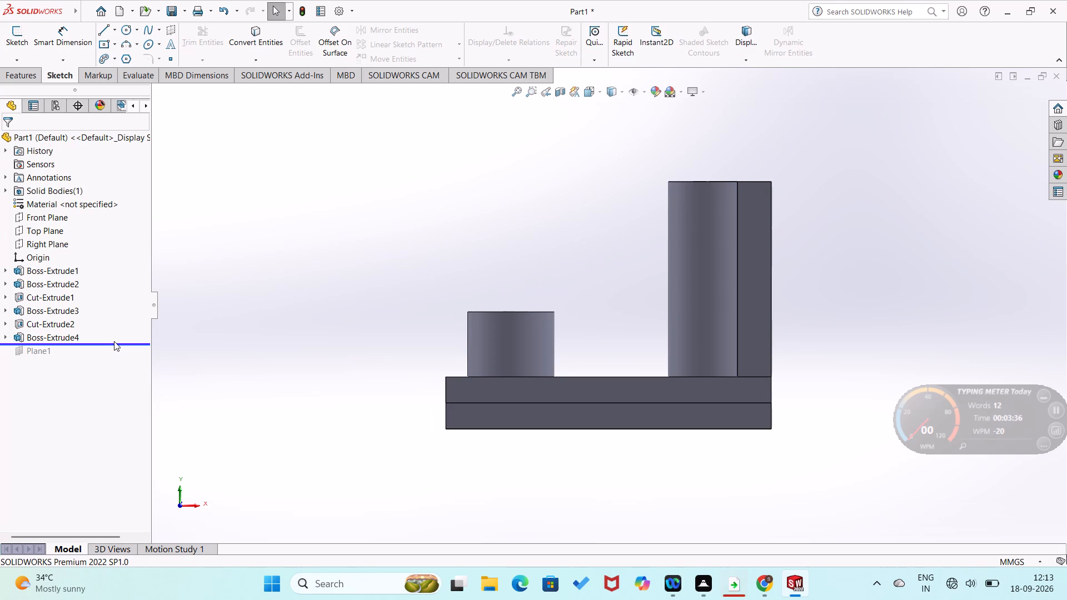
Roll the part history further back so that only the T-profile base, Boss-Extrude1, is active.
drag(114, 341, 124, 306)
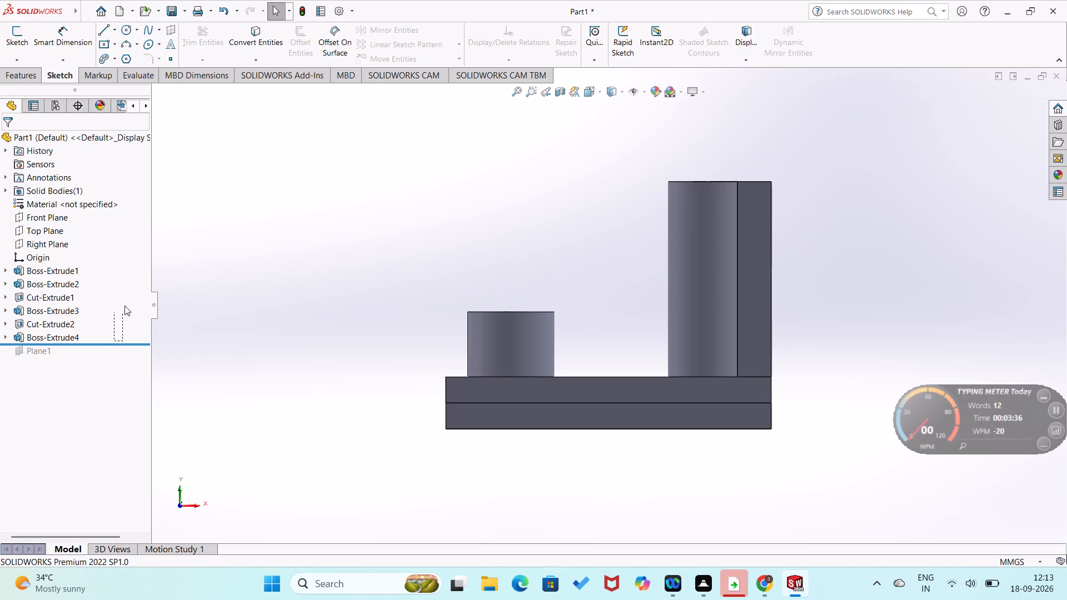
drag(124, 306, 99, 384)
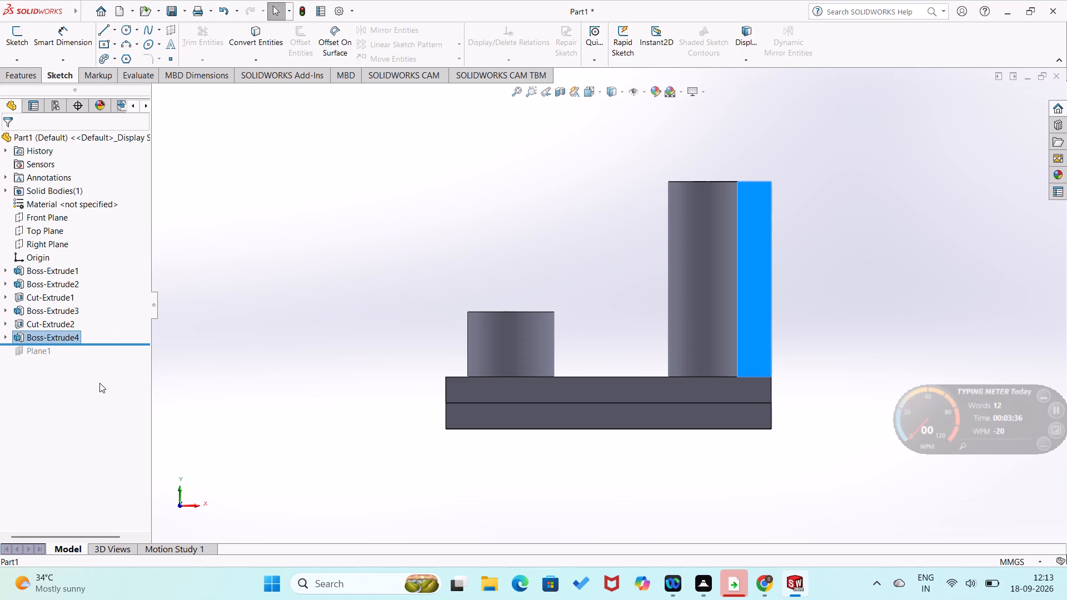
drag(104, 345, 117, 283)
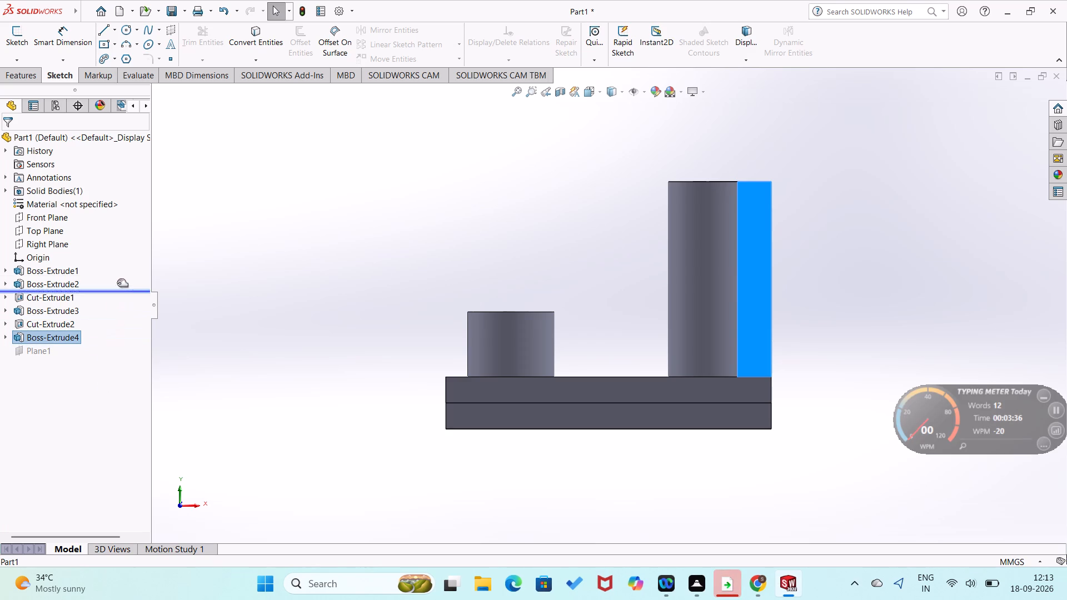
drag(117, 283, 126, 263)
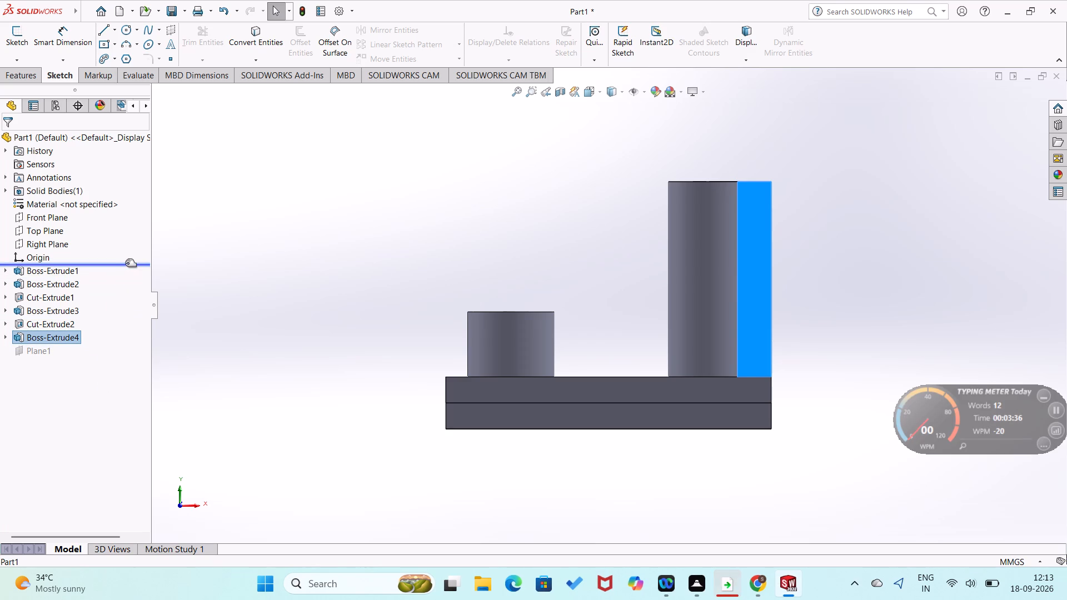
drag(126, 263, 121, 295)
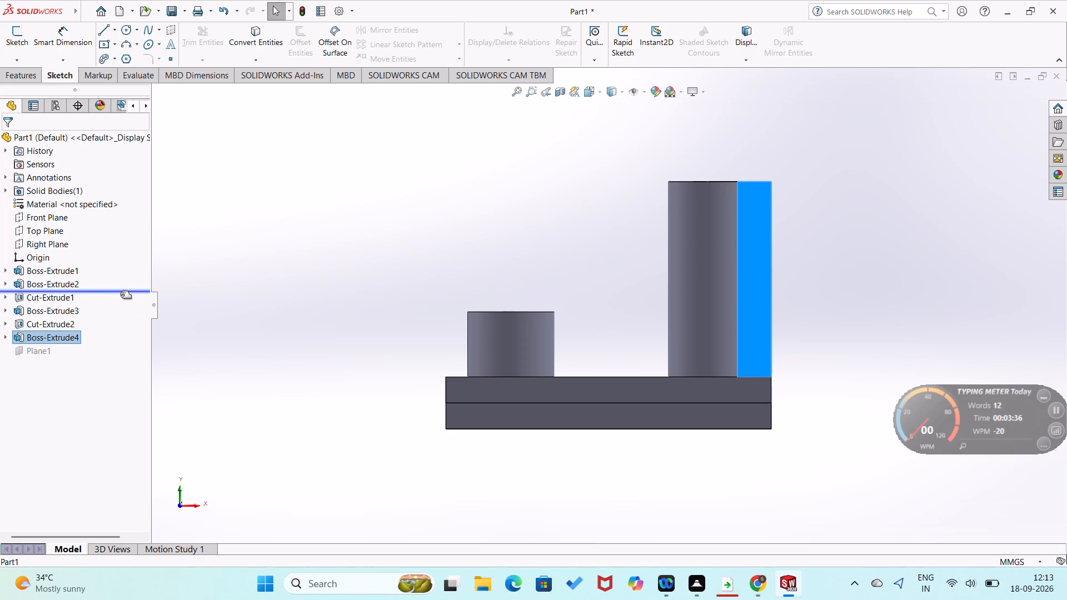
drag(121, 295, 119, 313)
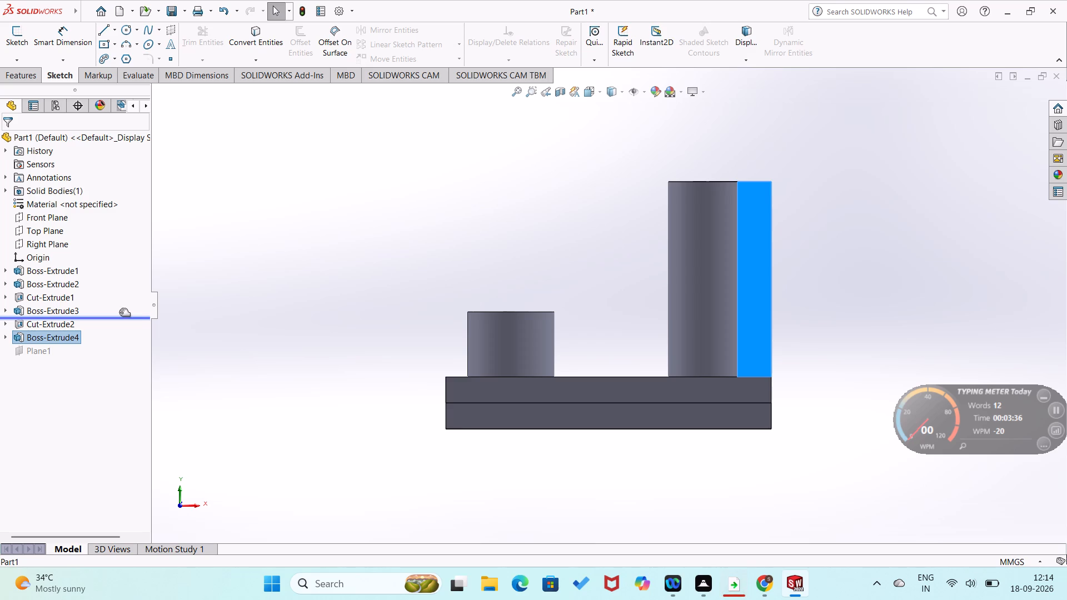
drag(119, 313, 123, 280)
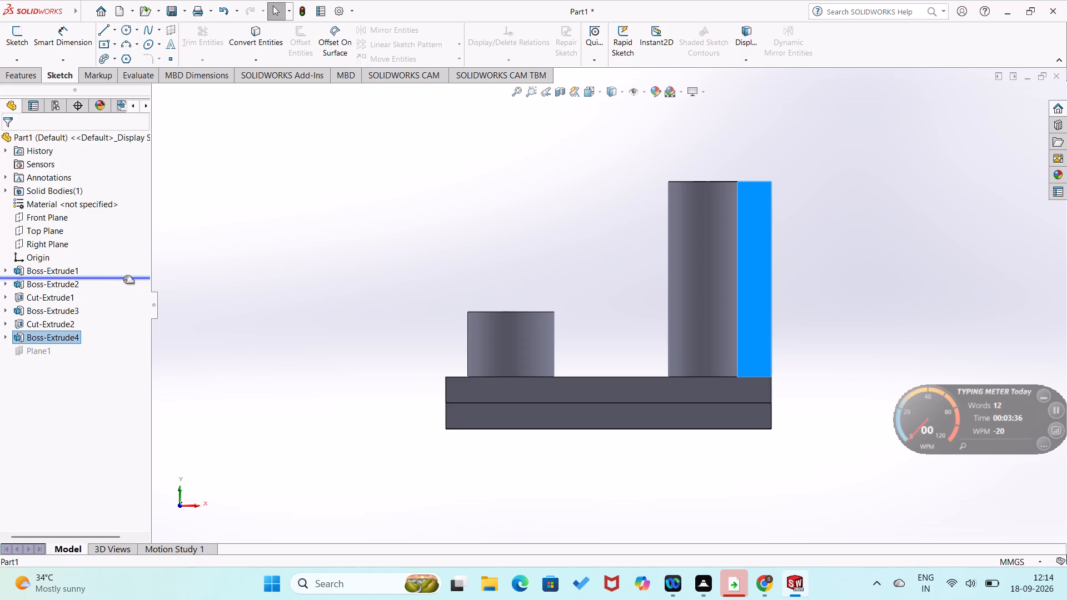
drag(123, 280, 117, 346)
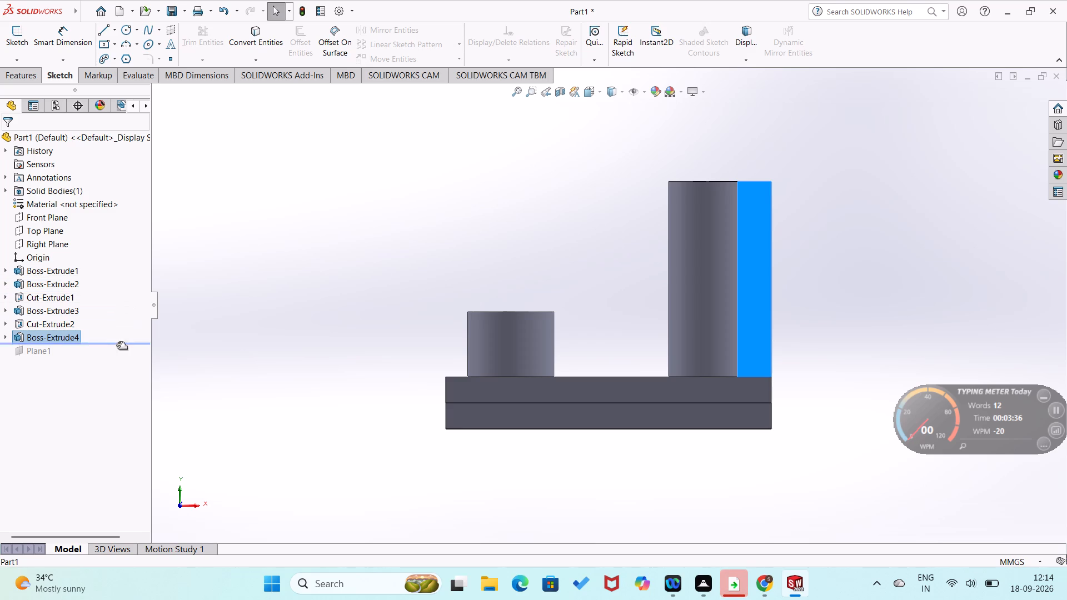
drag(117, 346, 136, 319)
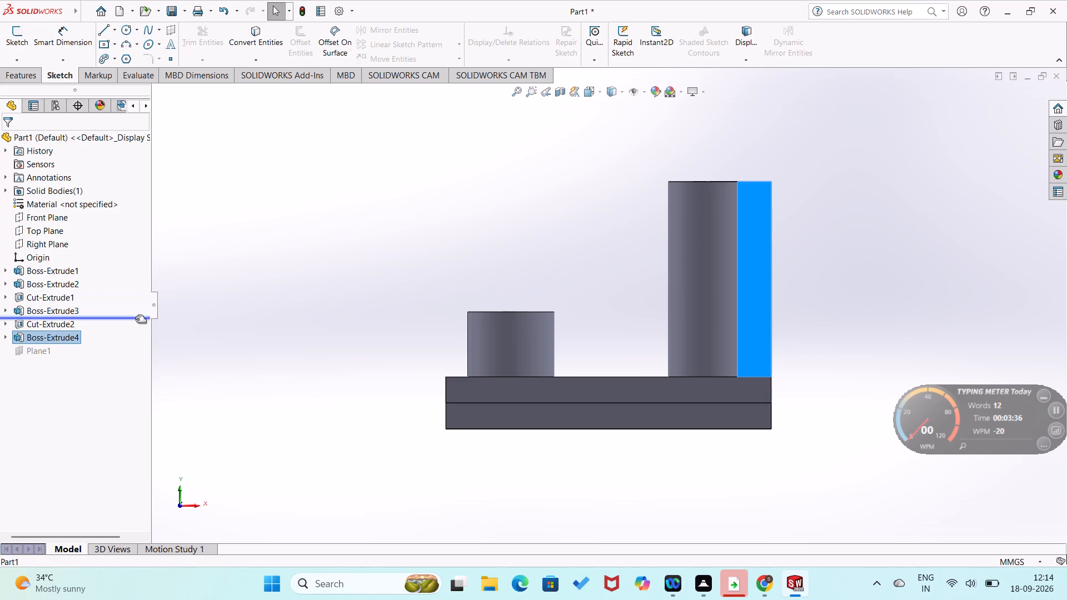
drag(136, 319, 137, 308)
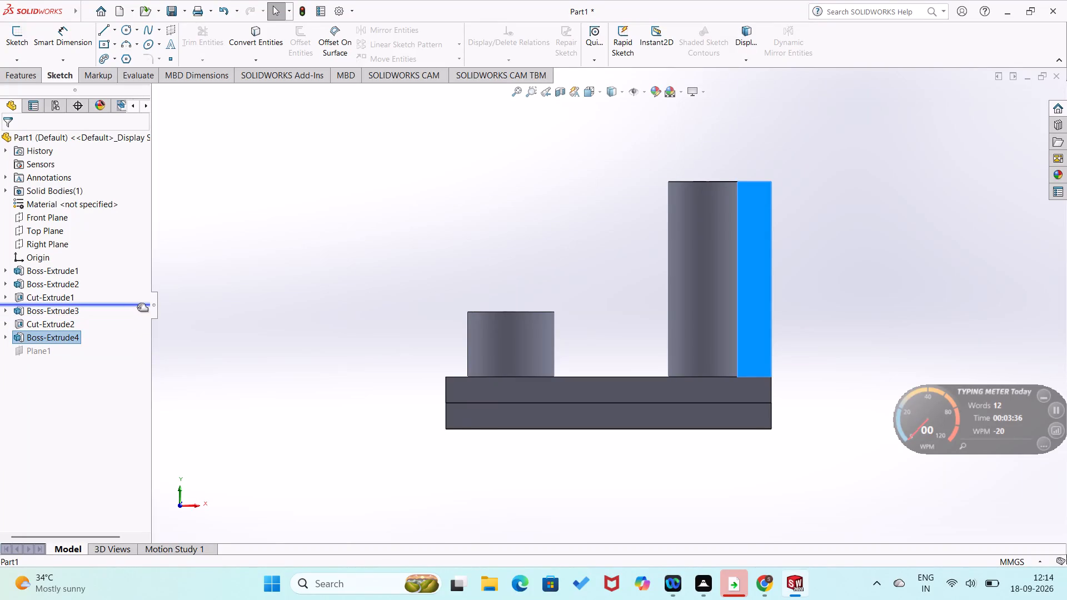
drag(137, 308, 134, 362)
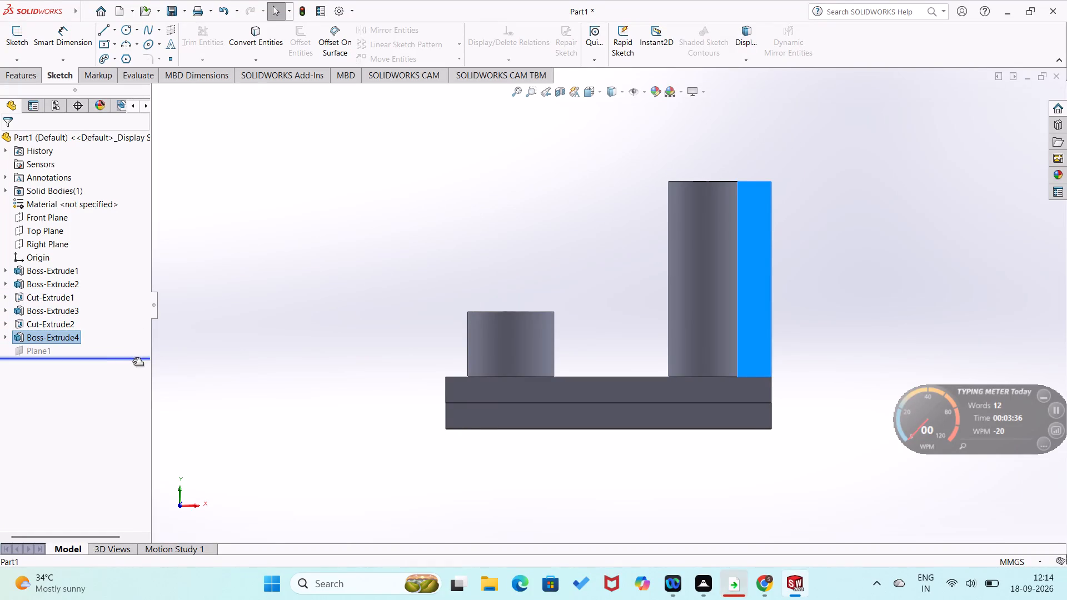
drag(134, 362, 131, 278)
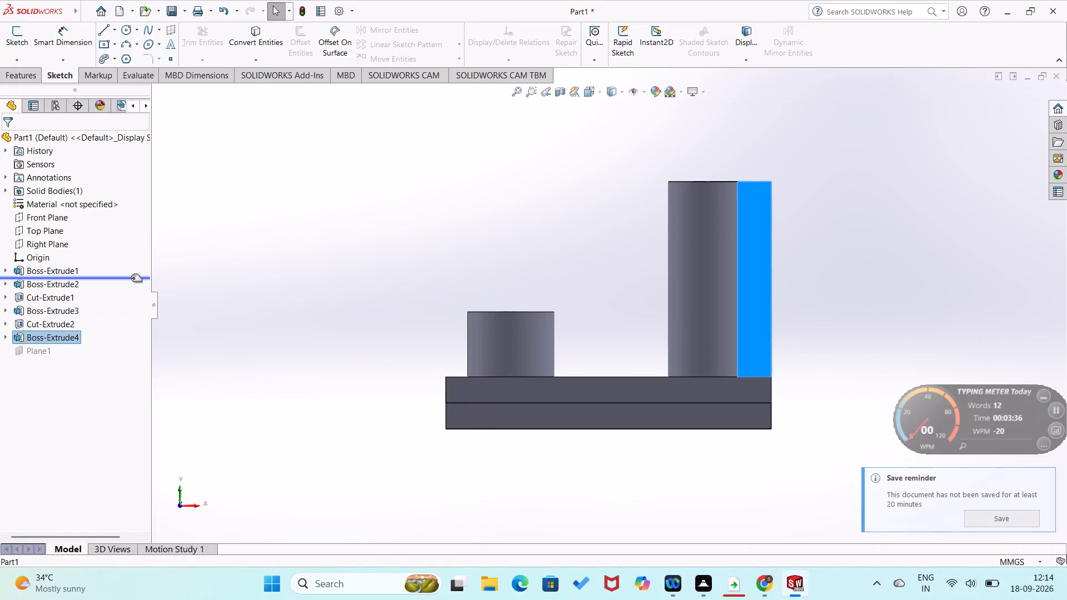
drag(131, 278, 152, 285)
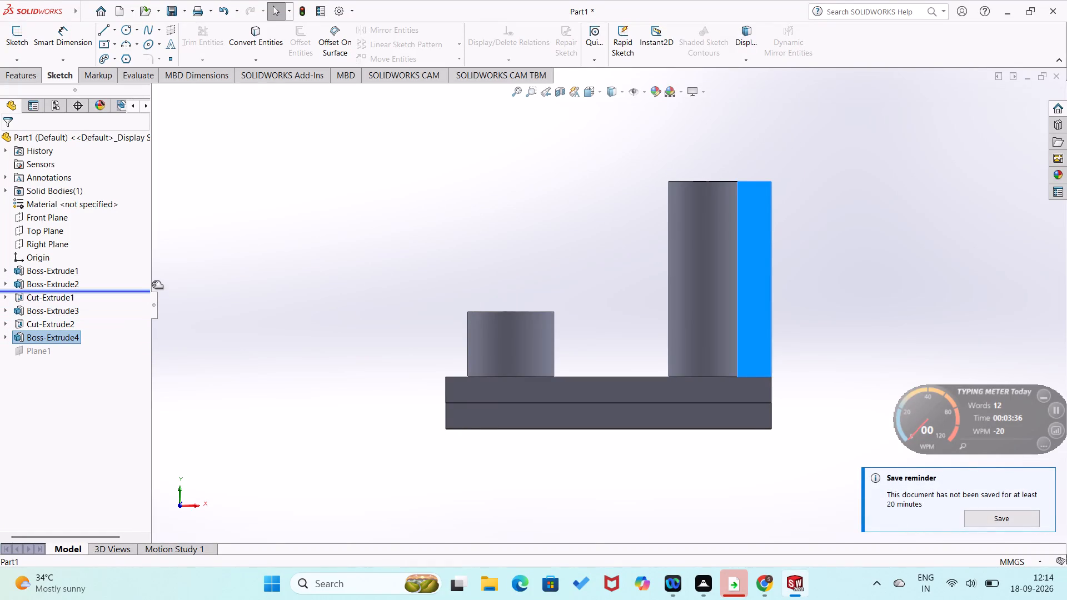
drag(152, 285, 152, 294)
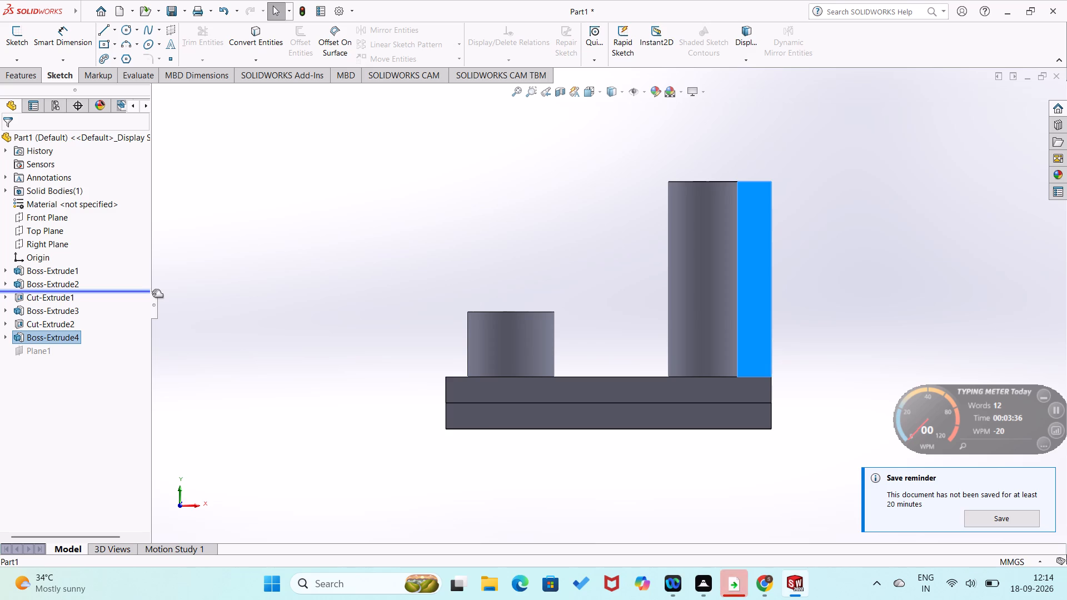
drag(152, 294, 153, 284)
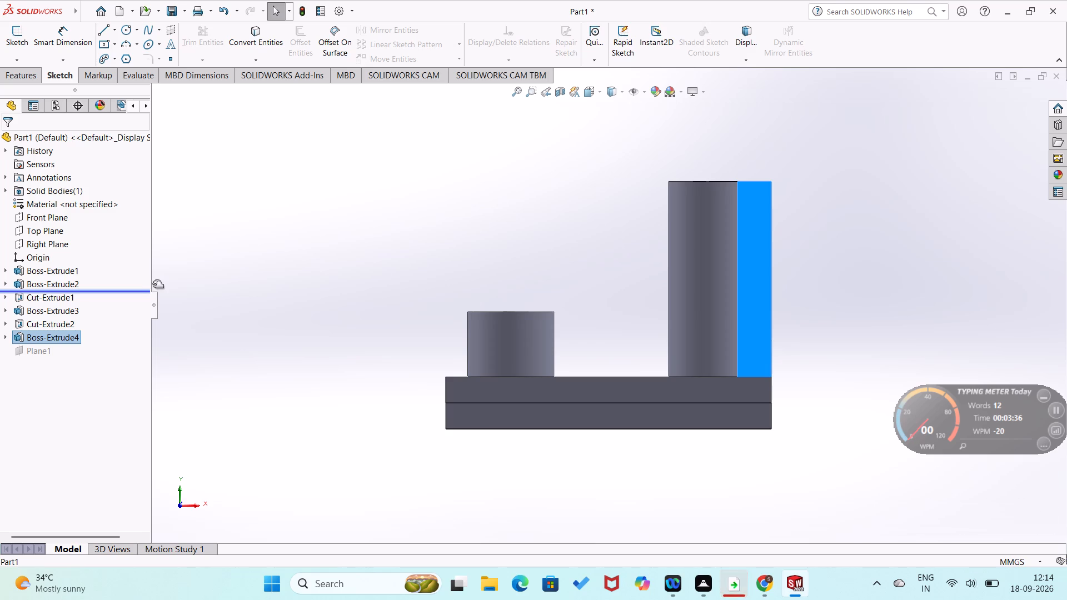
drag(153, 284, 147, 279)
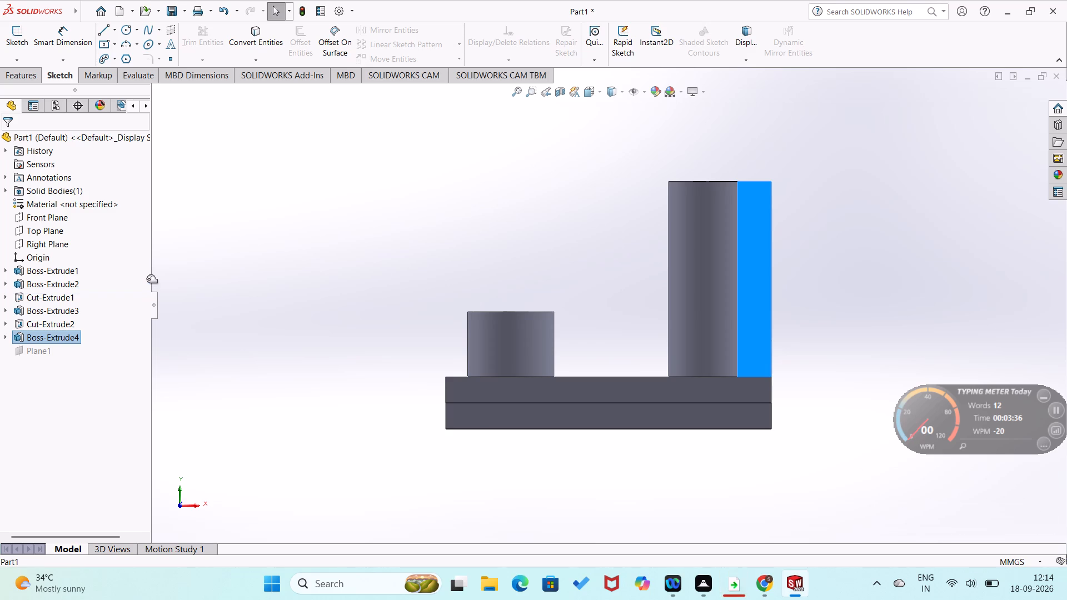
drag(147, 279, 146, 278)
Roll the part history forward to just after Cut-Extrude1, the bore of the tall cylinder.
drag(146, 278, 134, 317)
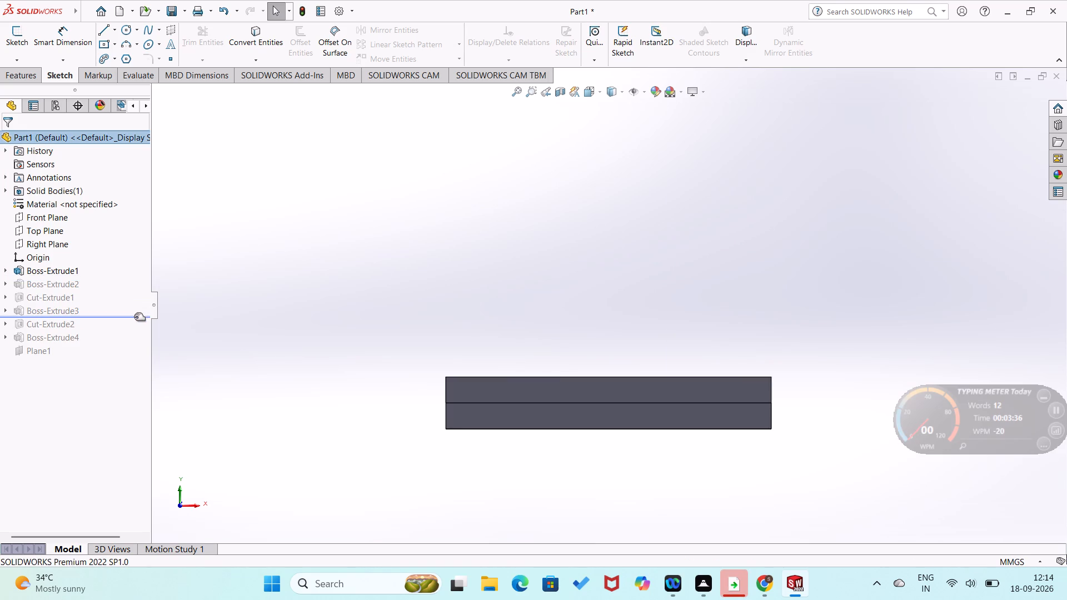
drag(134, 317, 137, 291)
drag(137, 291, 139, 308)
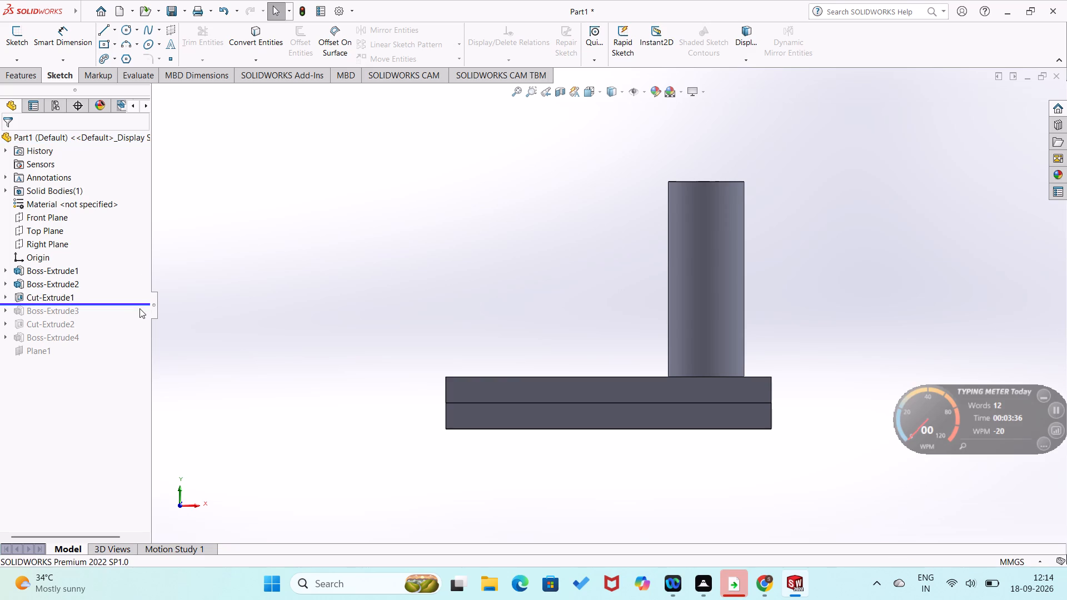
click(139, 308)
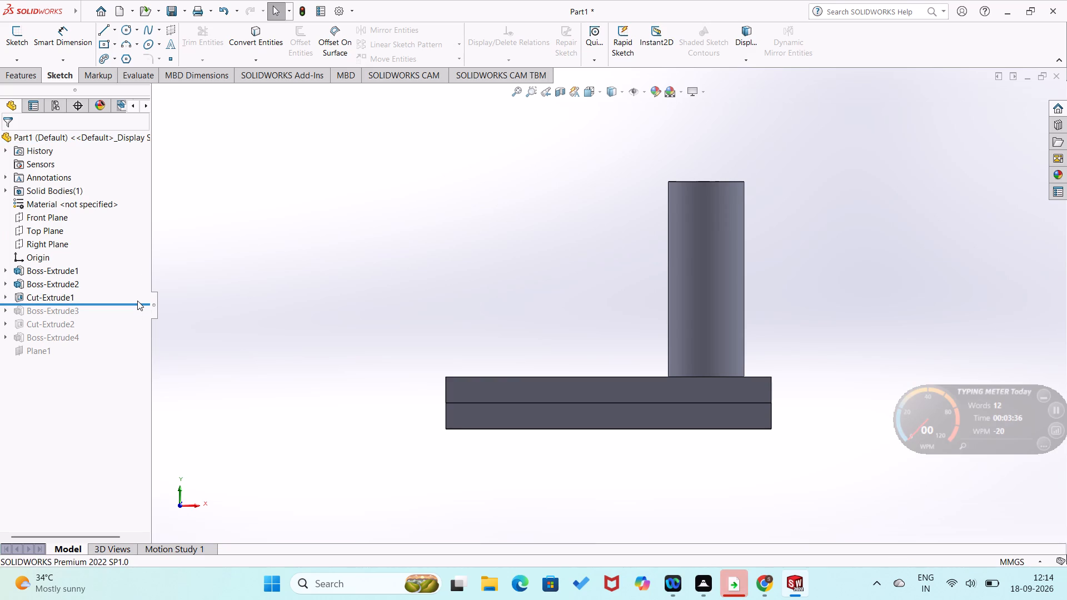
Roll the part history back to just after the T-profile base, Boss-Extrude1.
drag(135, 303, 141, 287)
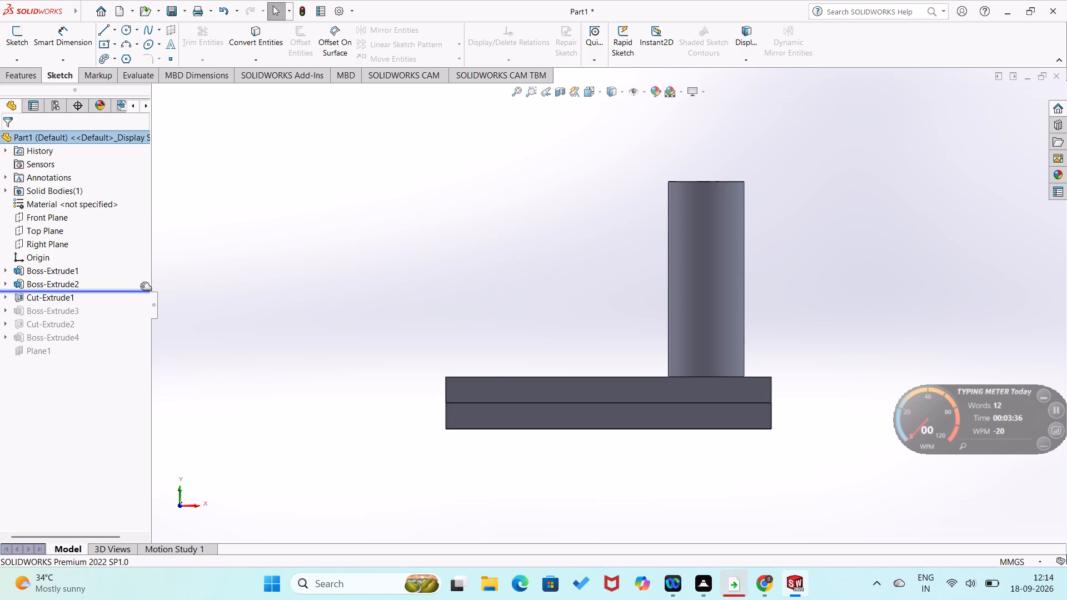
drag(141, 287, 147, 277)
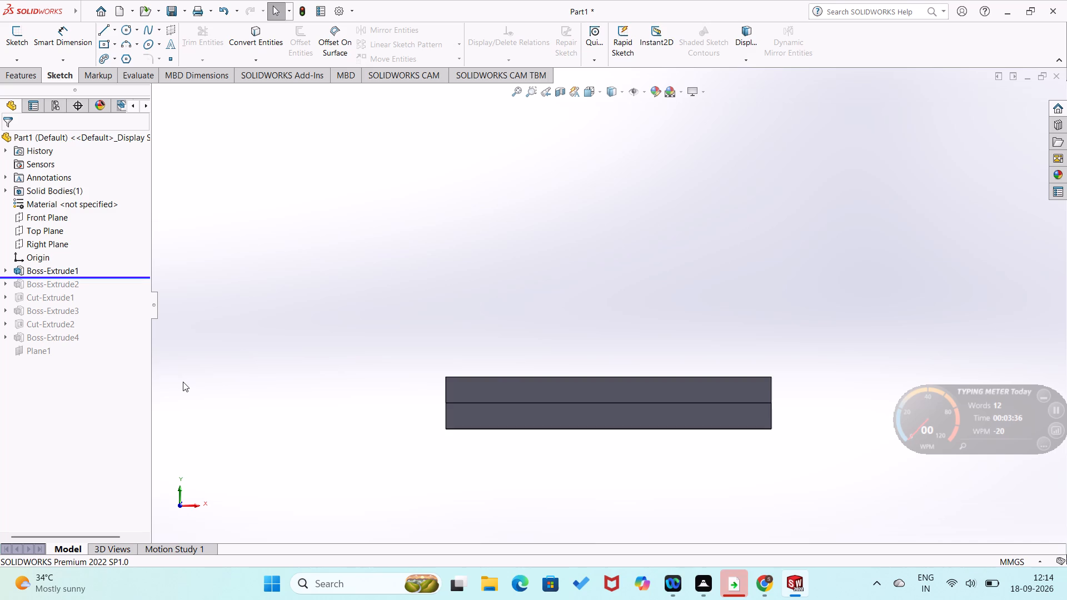
Create a reference plane offset 38 mm from the long front side face of the base's upper flange, flipped inward through the base.
click(20, 76)
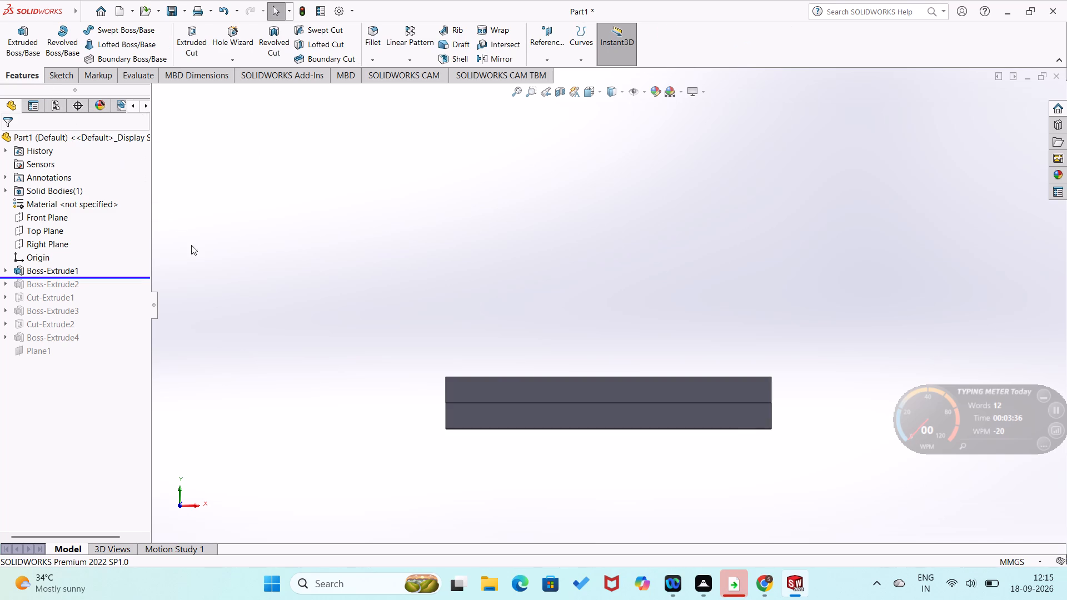
middle_drag(202, 263, 191, 321)
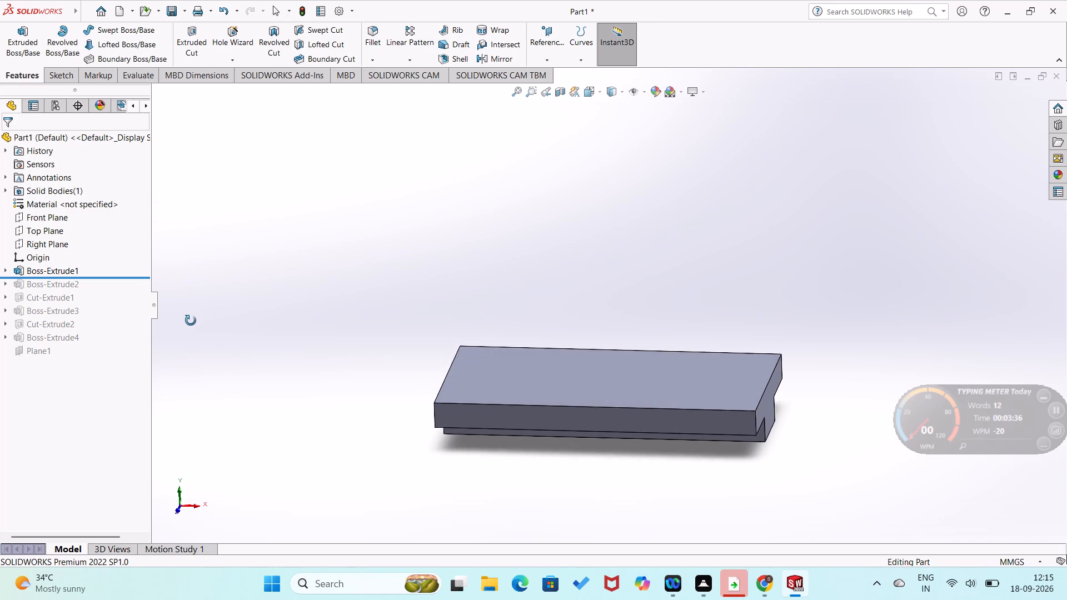
middle_drag(191, 321, 206, 302)
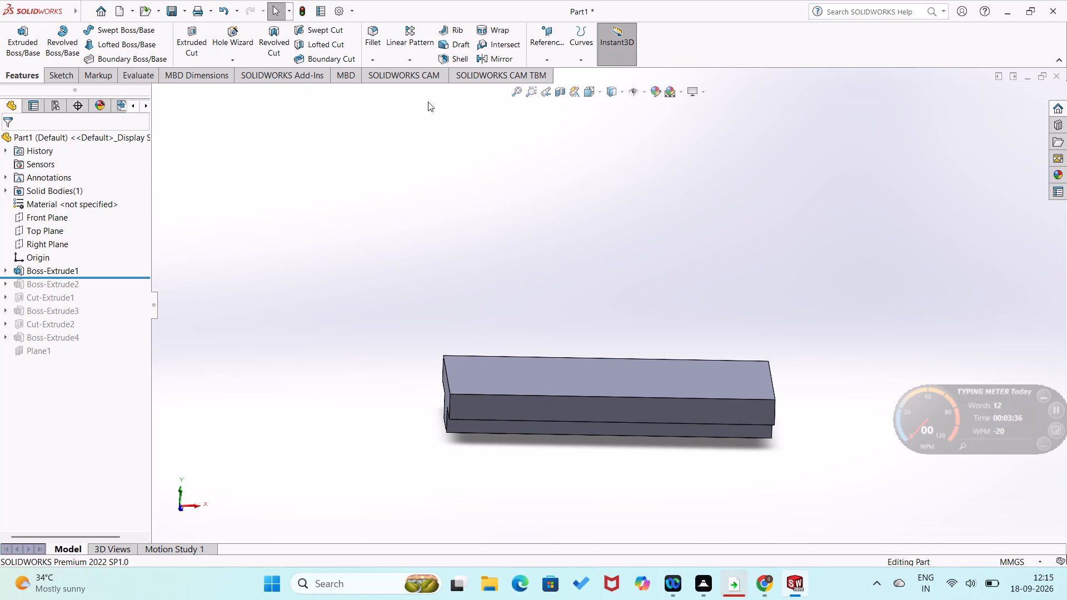
right_click(544, 58)
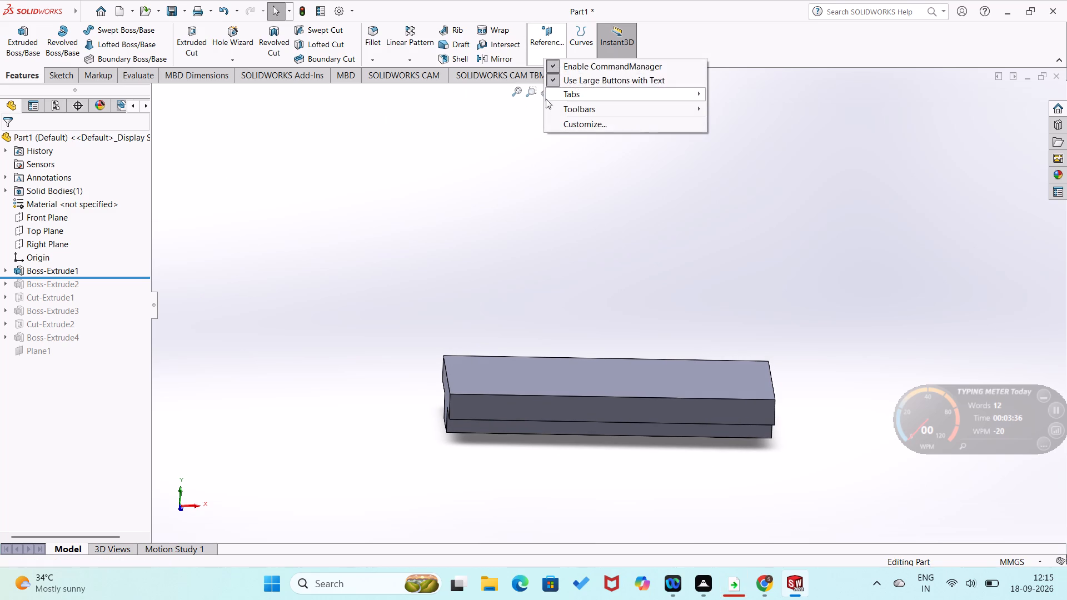
click(460, 171)
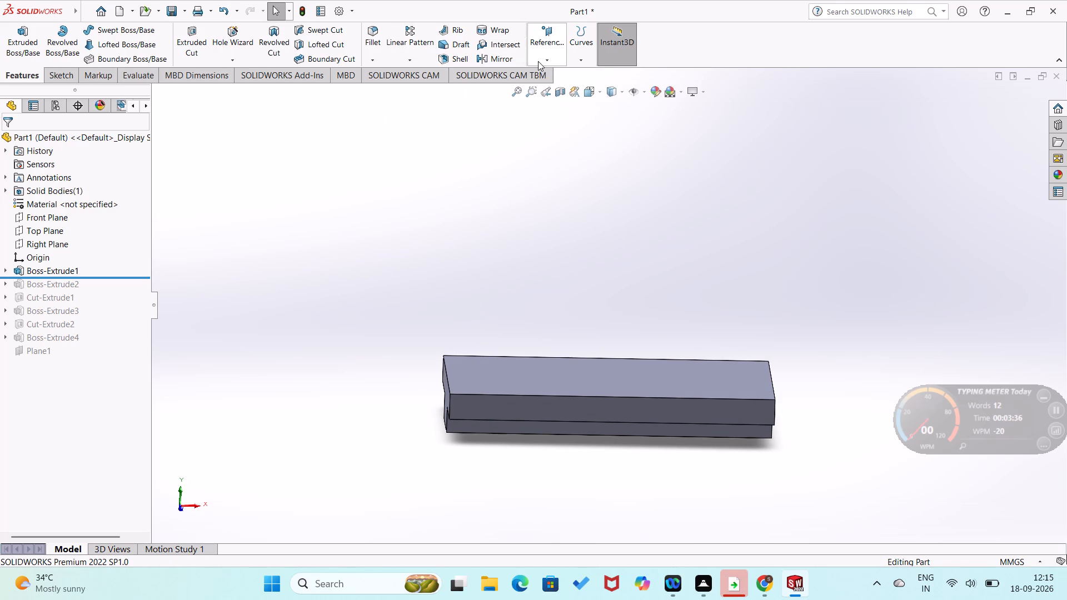
click(540, 62)
click(552, 74)
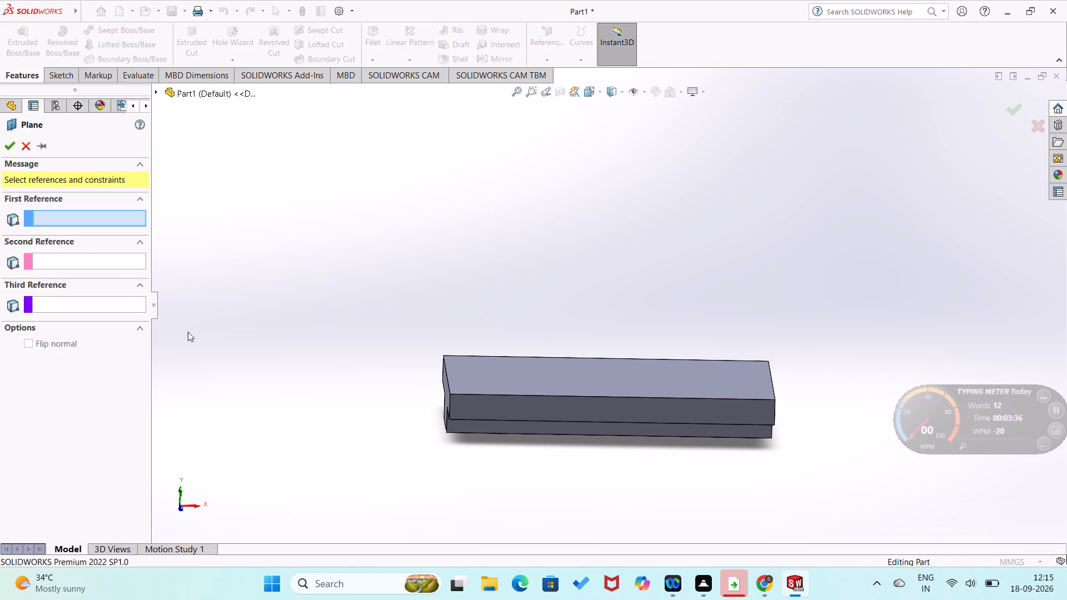
middle_drag(228, 338, 246, 368)
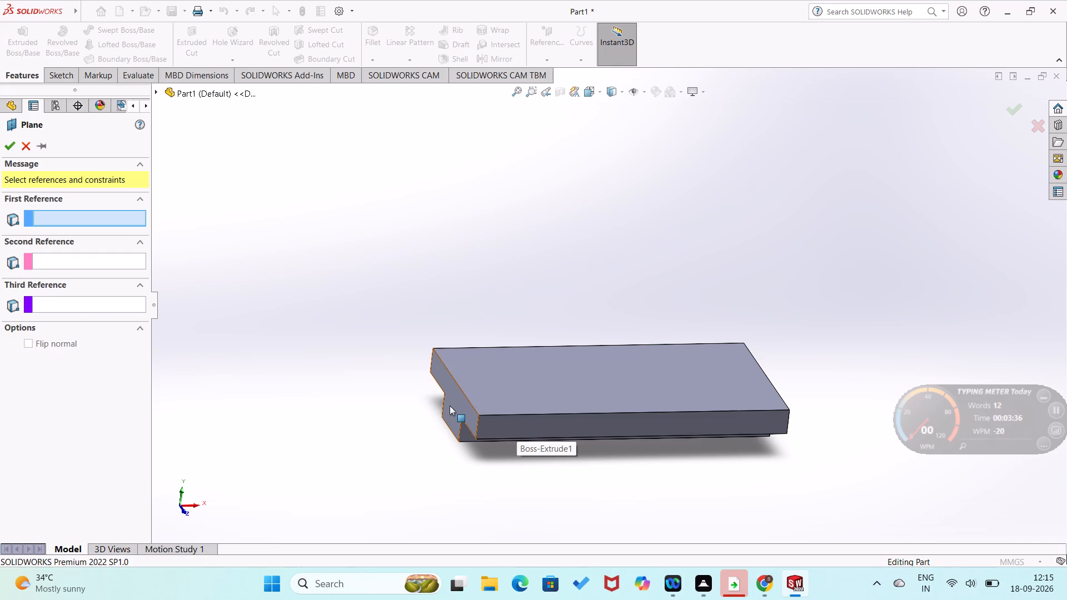
right_click(502, 401)
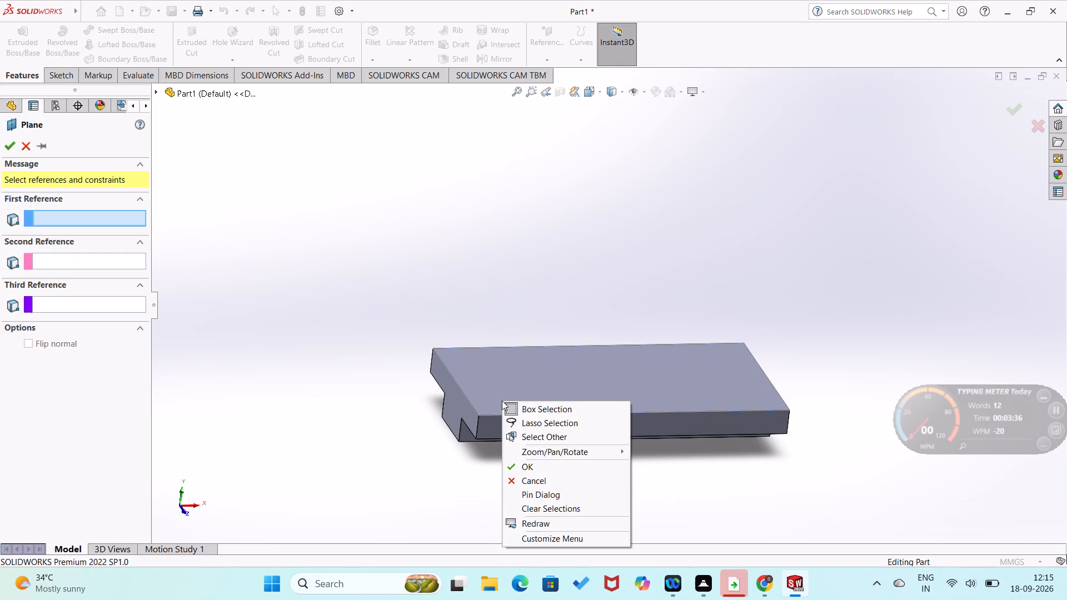
click(337, 365)
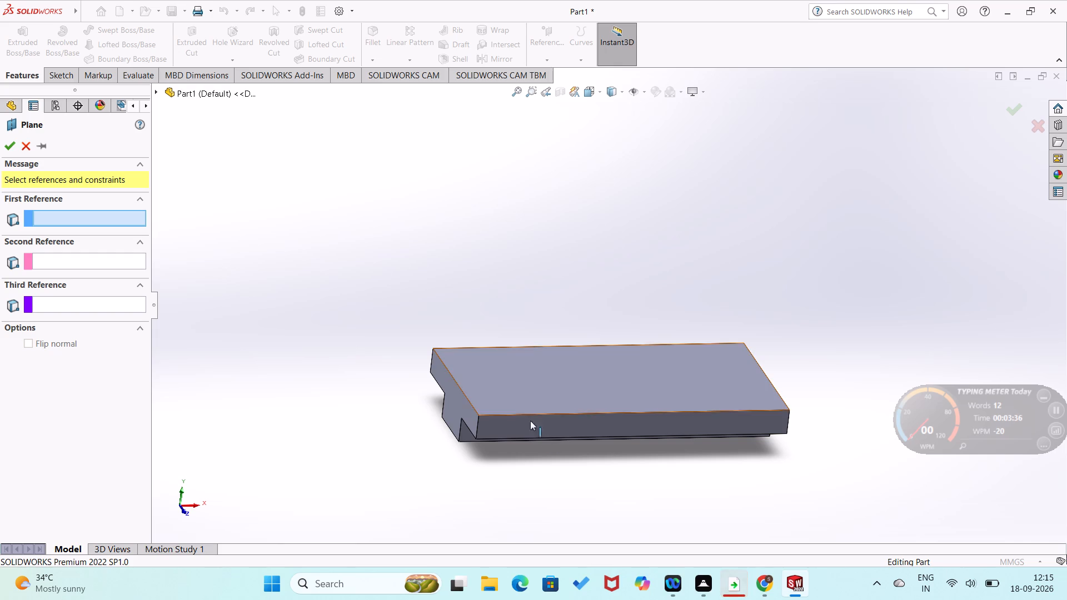
middle_drag(603, 507, 629, 542)
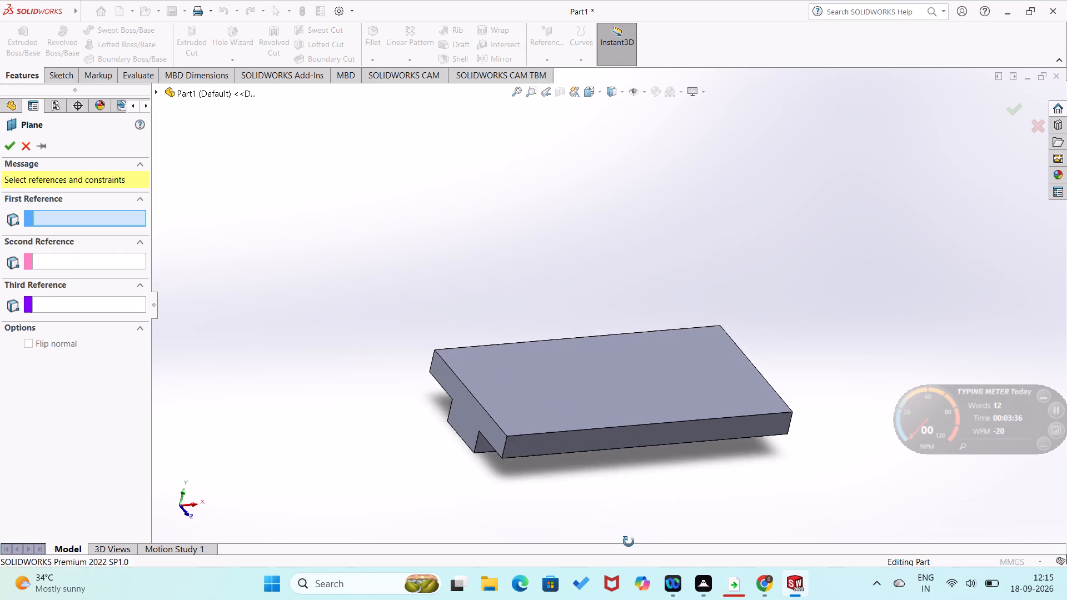
middle_drag(629, 542, 653, 555)
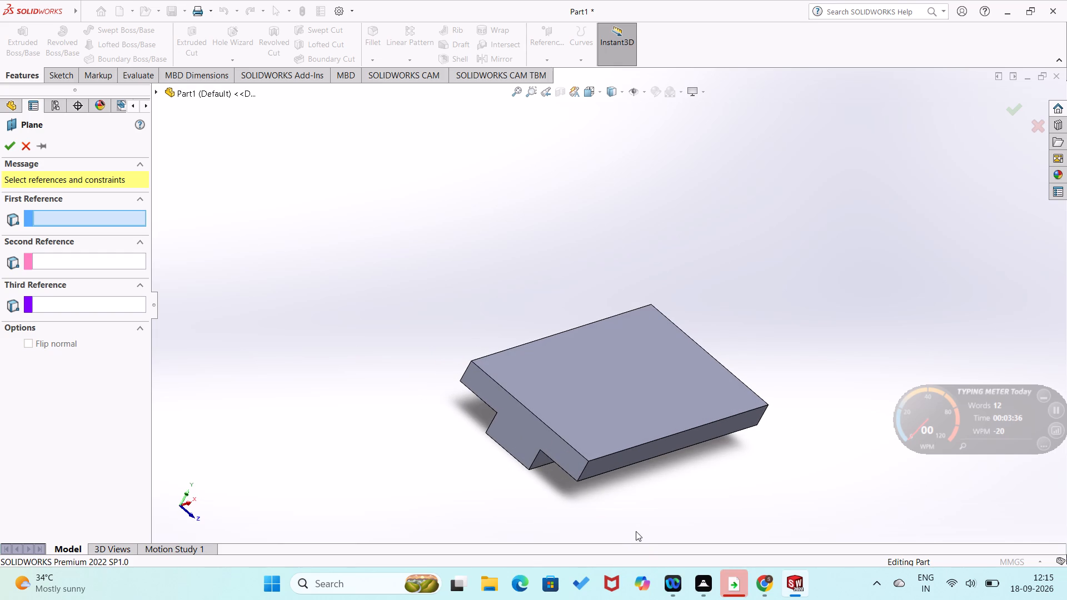
click(619, 462)
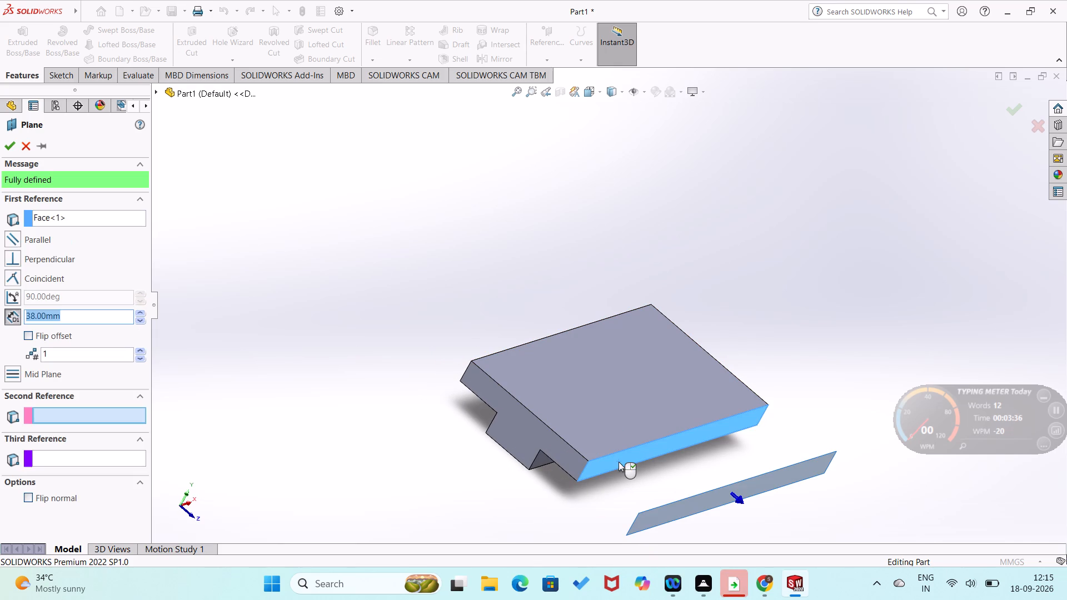
middle_drag(541, 476, 506, 430)
scroll(500, 425, down, 1)
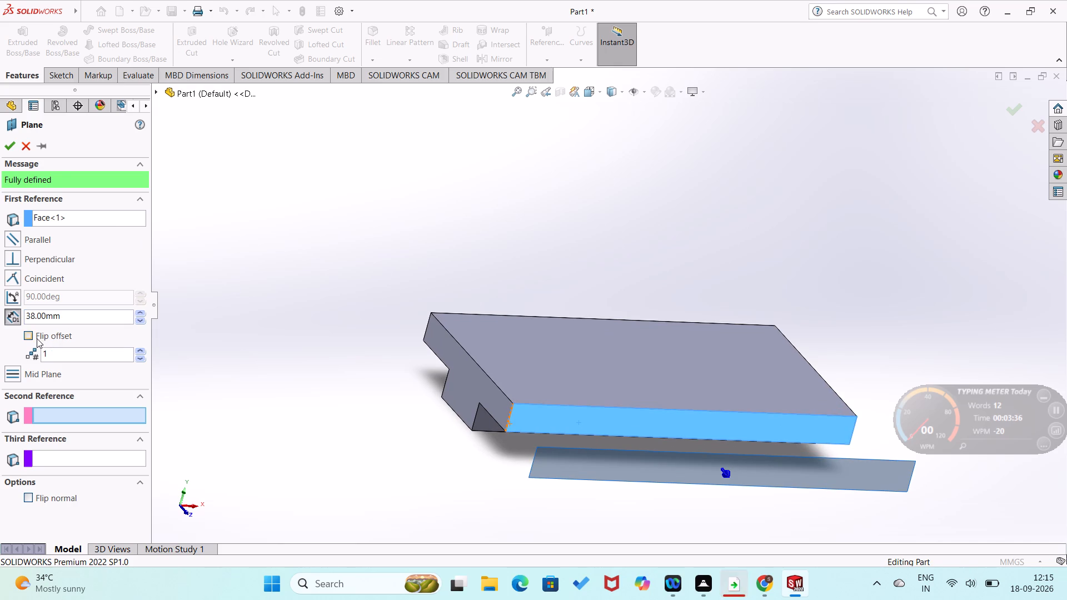
click(33, 338)
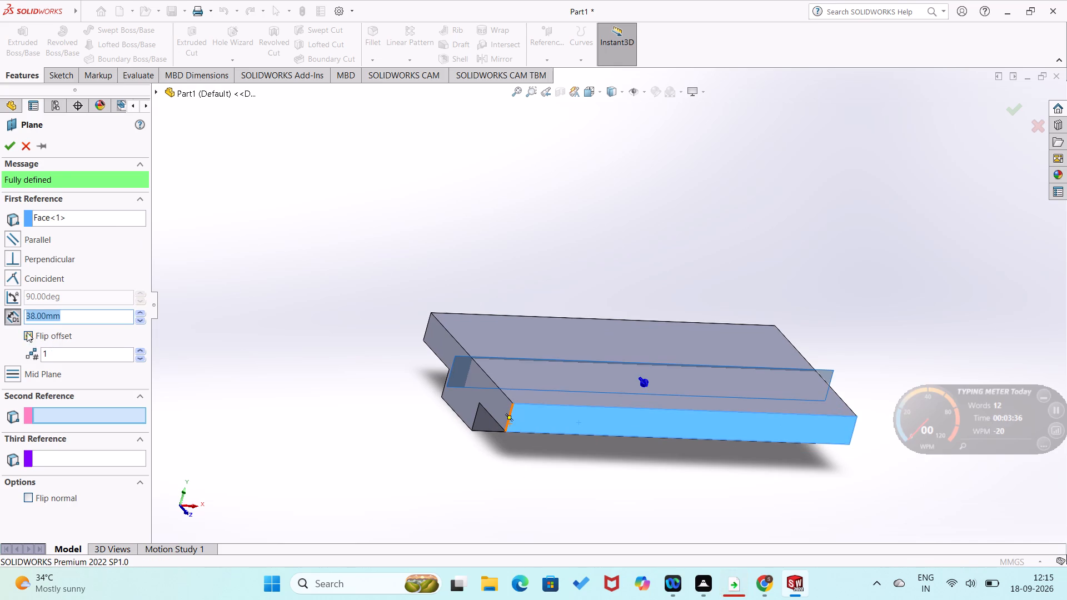
click(11, 144)
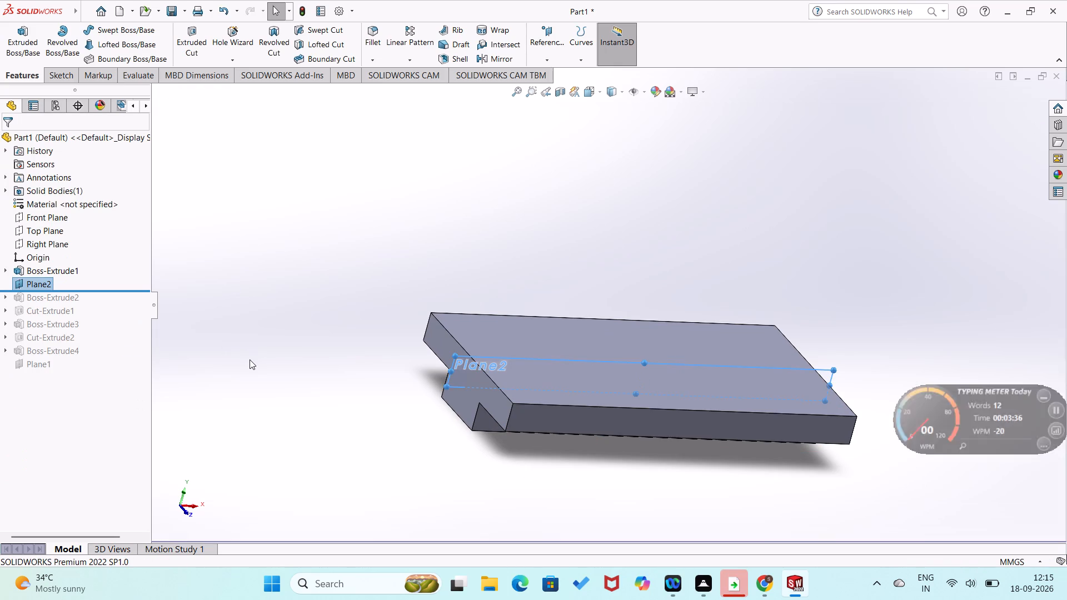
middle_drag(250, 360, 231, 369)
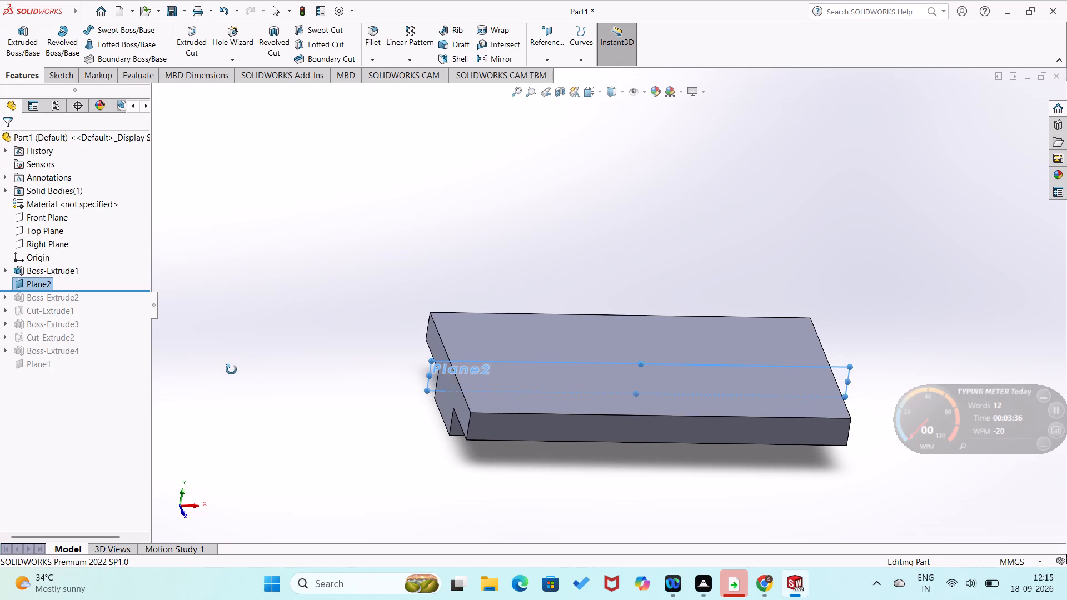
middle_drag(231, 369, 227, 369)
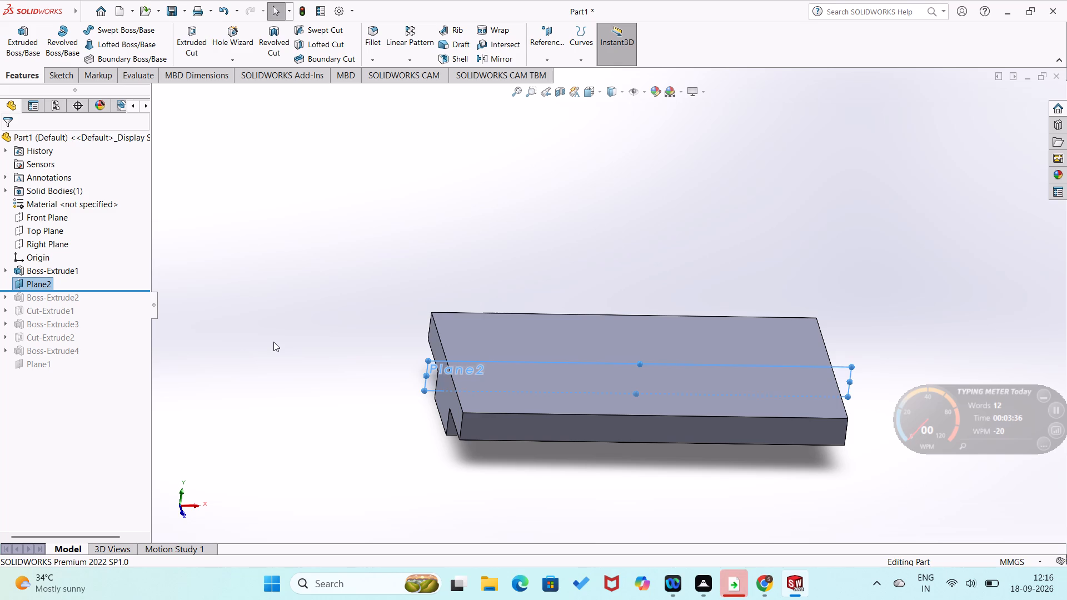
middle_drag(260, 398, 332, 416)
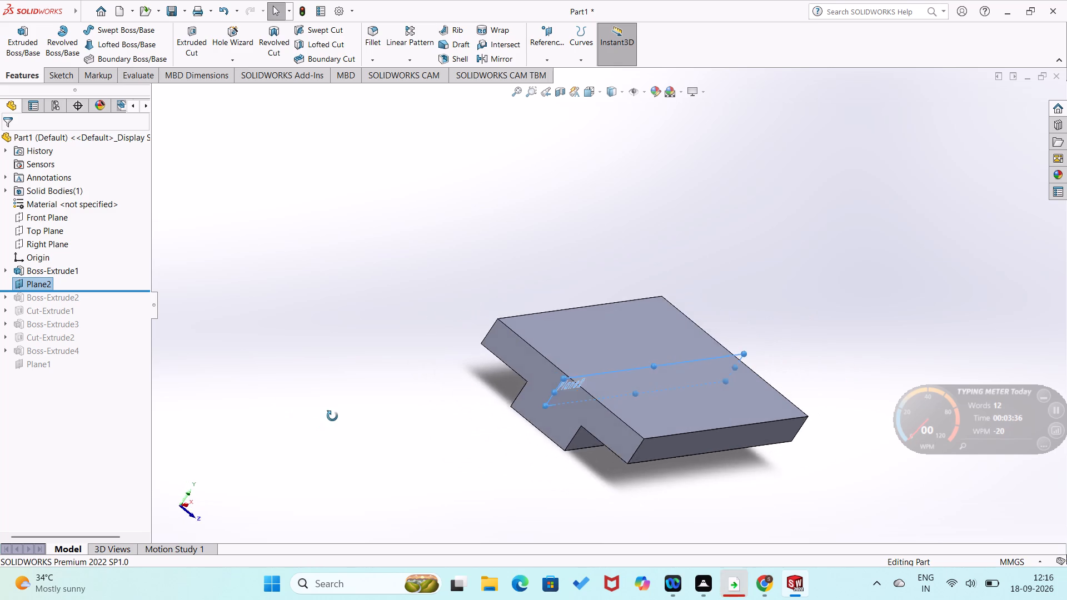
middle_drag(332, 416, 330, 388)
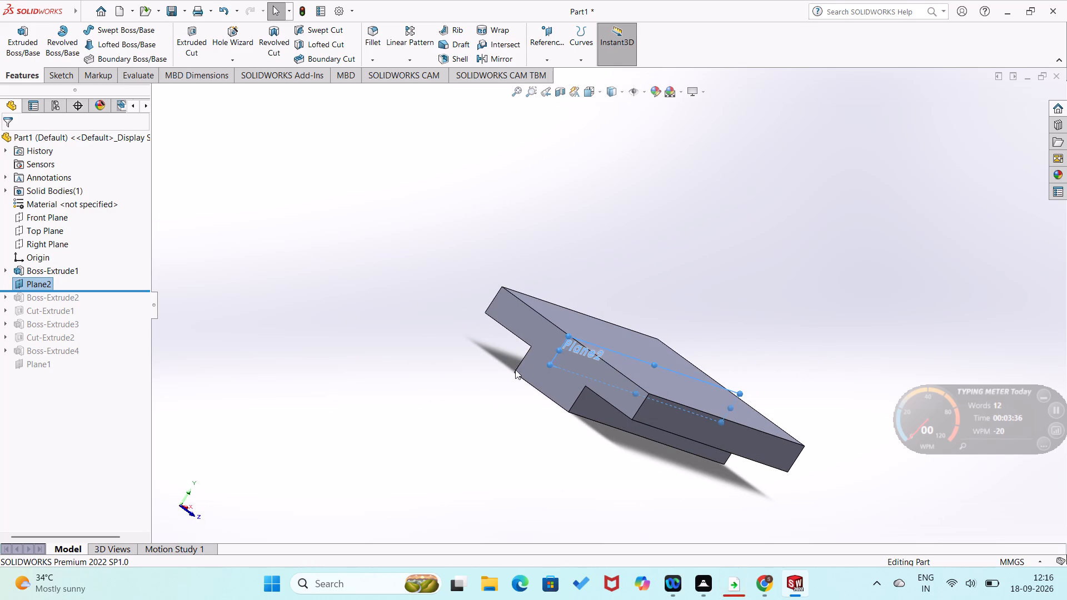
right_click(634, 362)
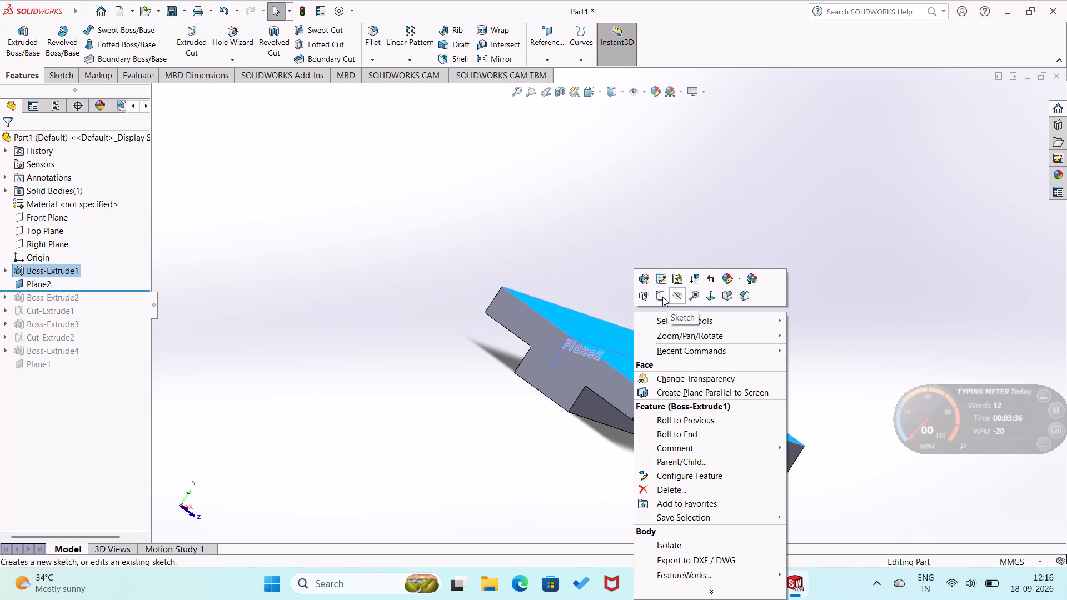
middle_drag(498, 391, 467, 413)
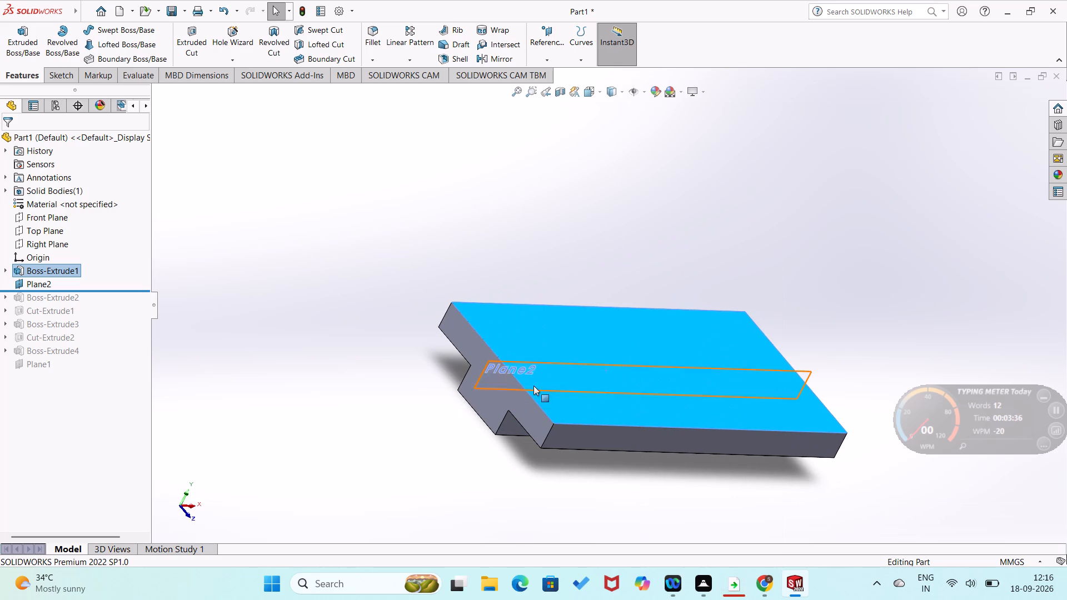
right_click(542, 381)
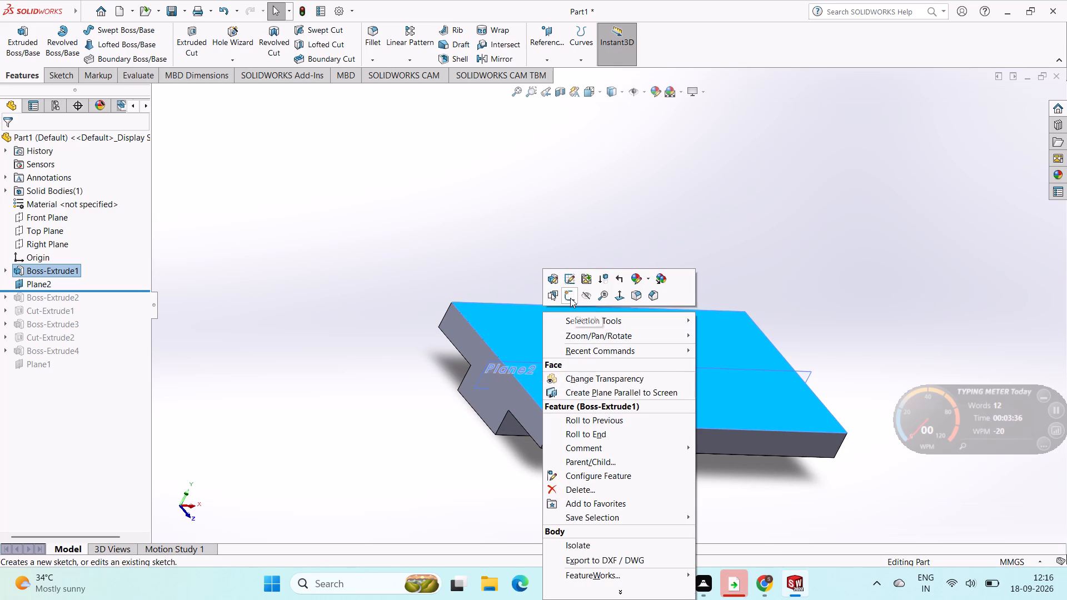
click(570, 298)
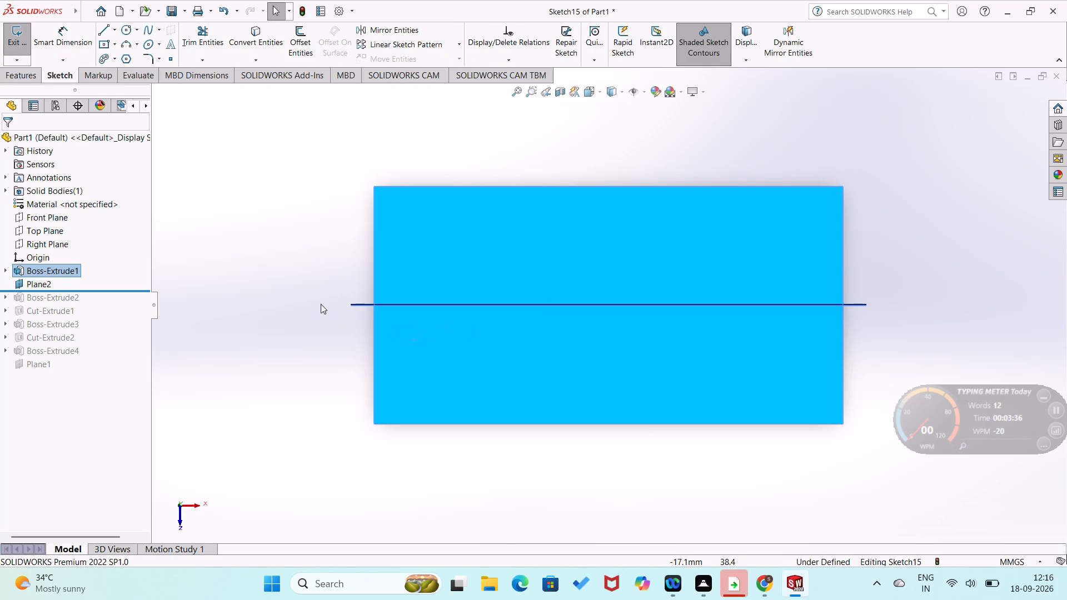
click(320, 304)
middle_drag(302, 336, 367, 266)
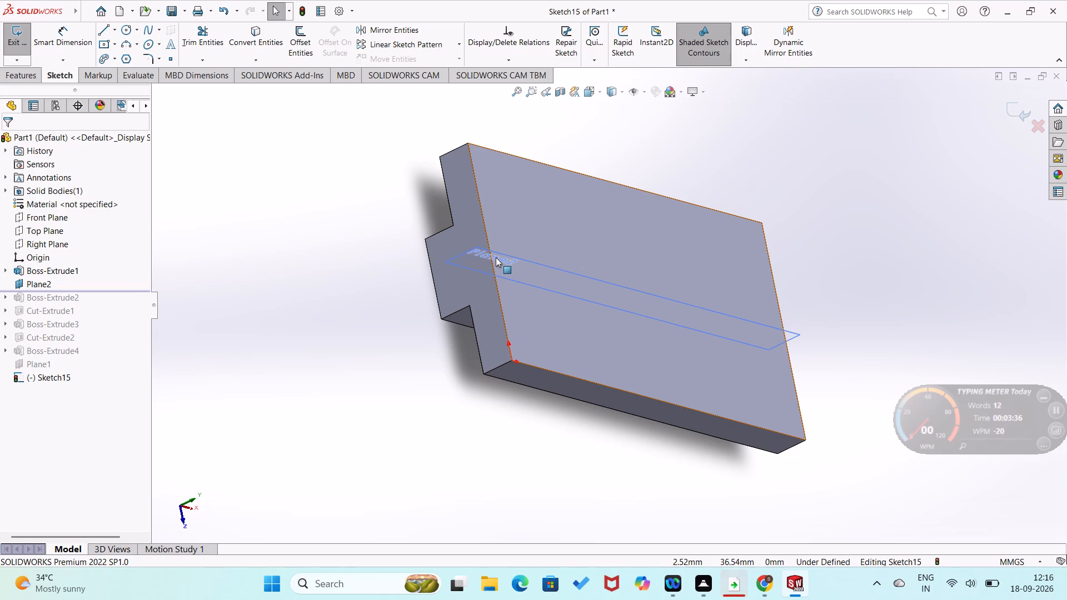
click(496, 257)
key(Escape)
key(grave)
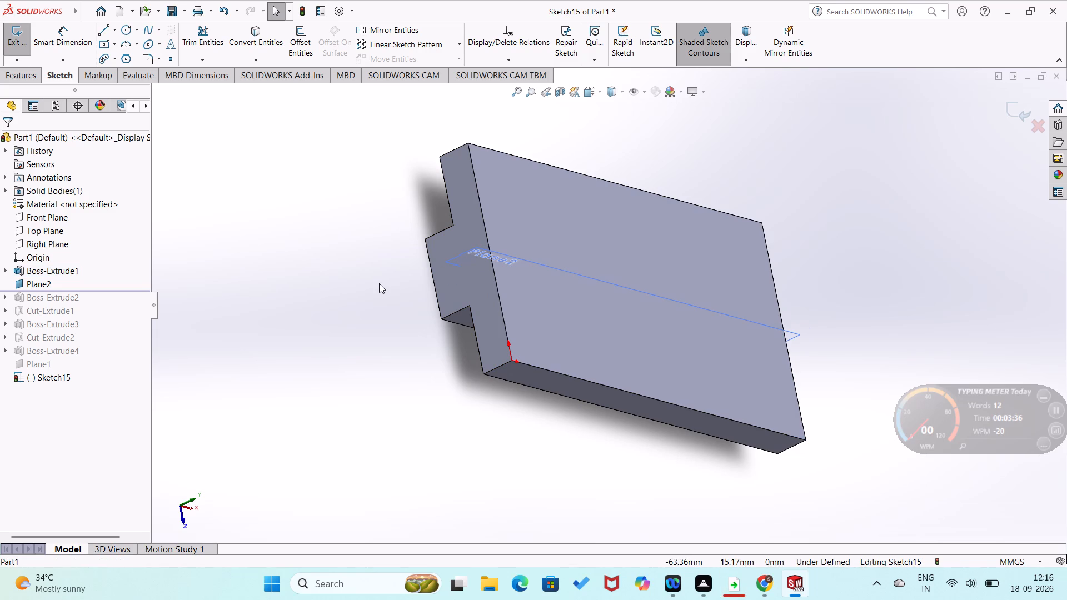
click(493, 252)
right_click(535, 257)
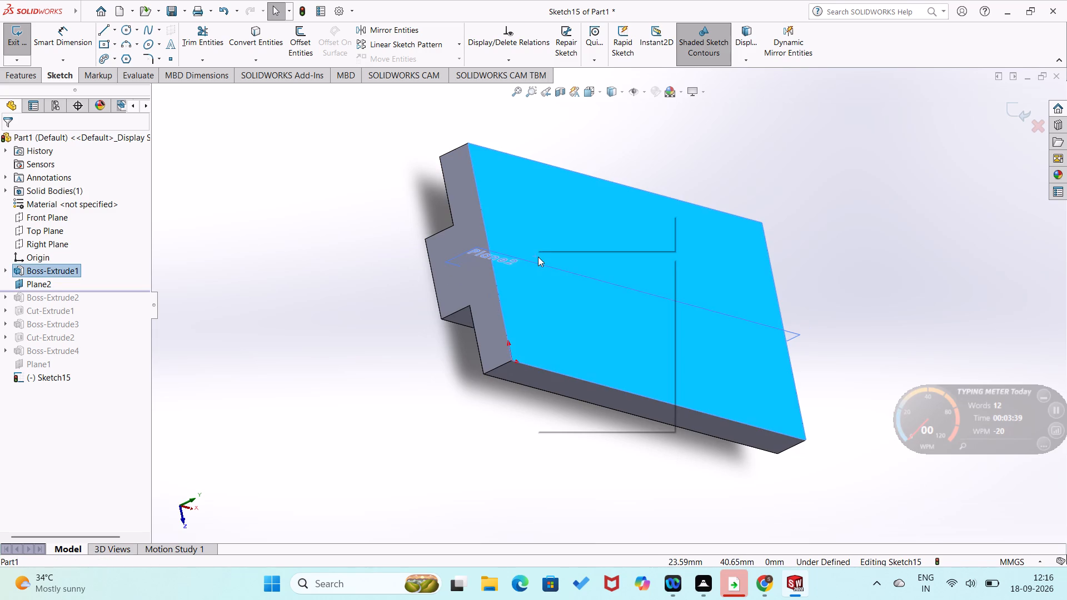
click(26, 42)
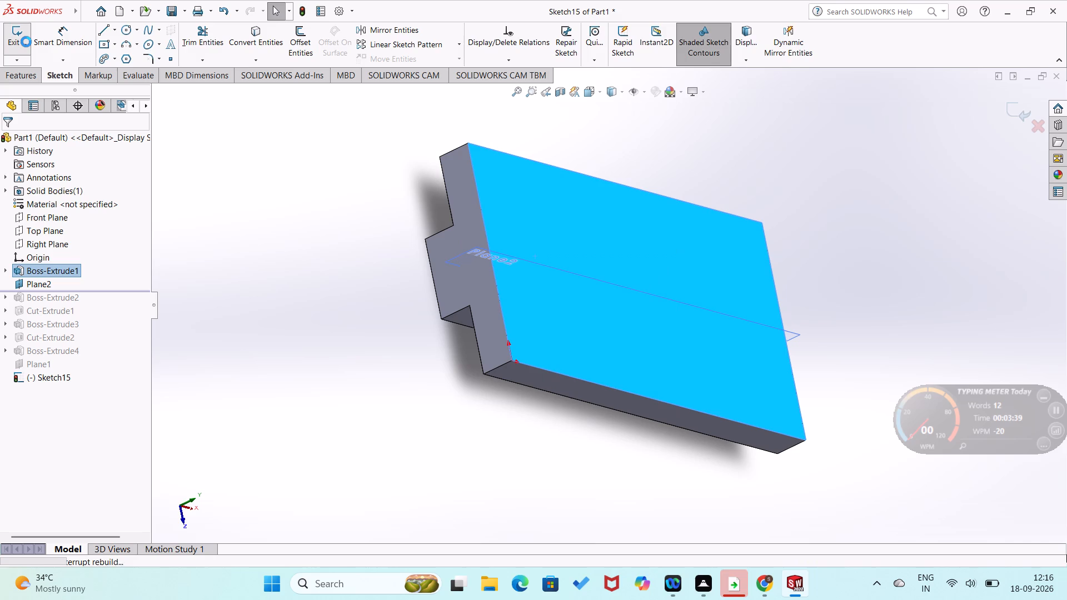
Open a sketch on the new reference plane, Plane2, and start a line at the middle of the base's top edge.
right_click(471, 249)
click(495, 233)
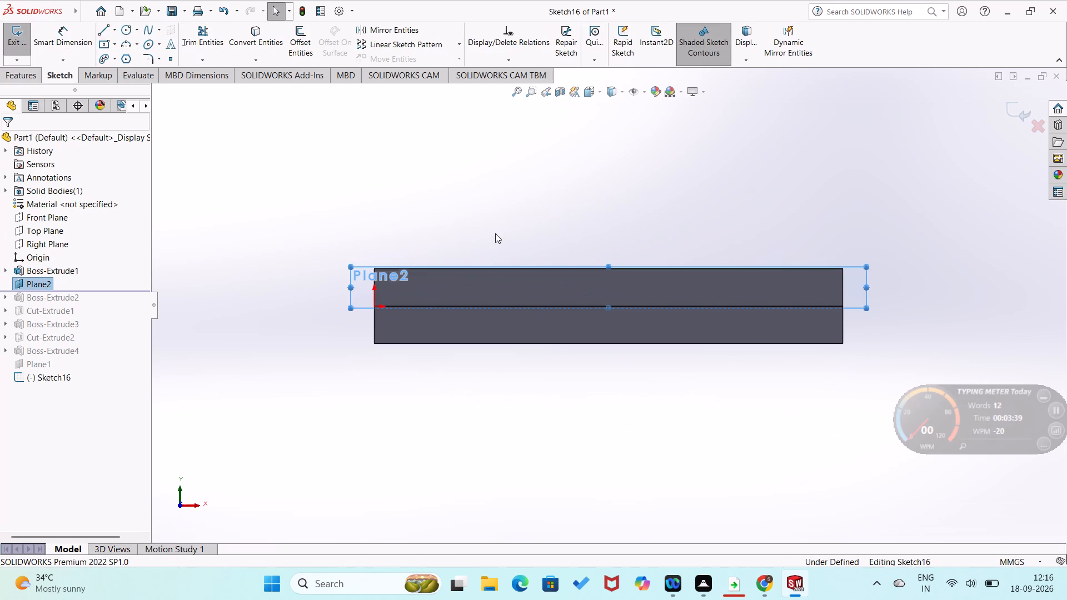
click(283, 269)
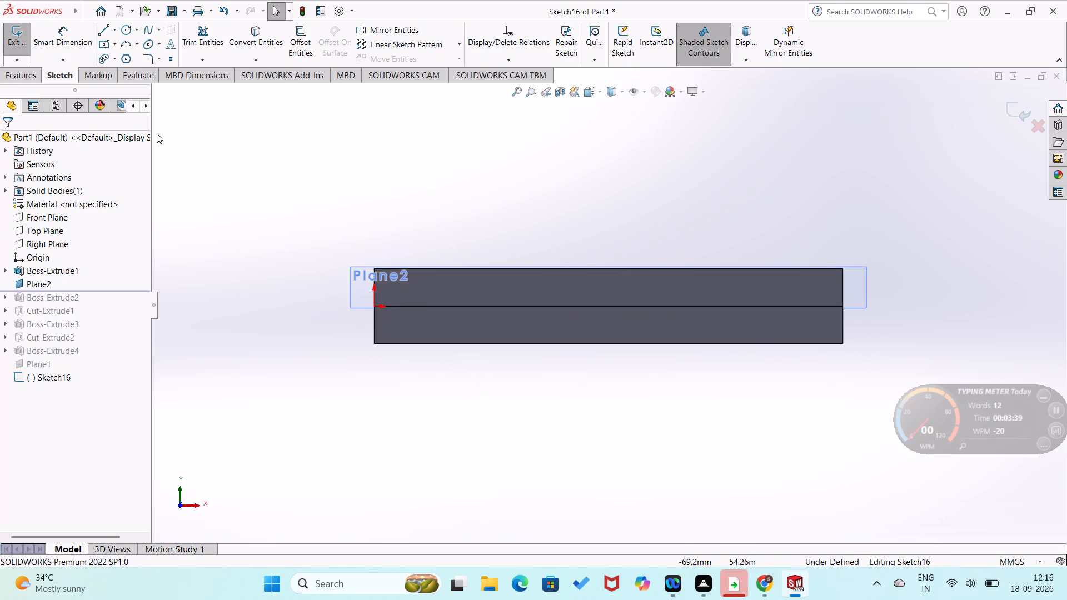
click(102, 29)
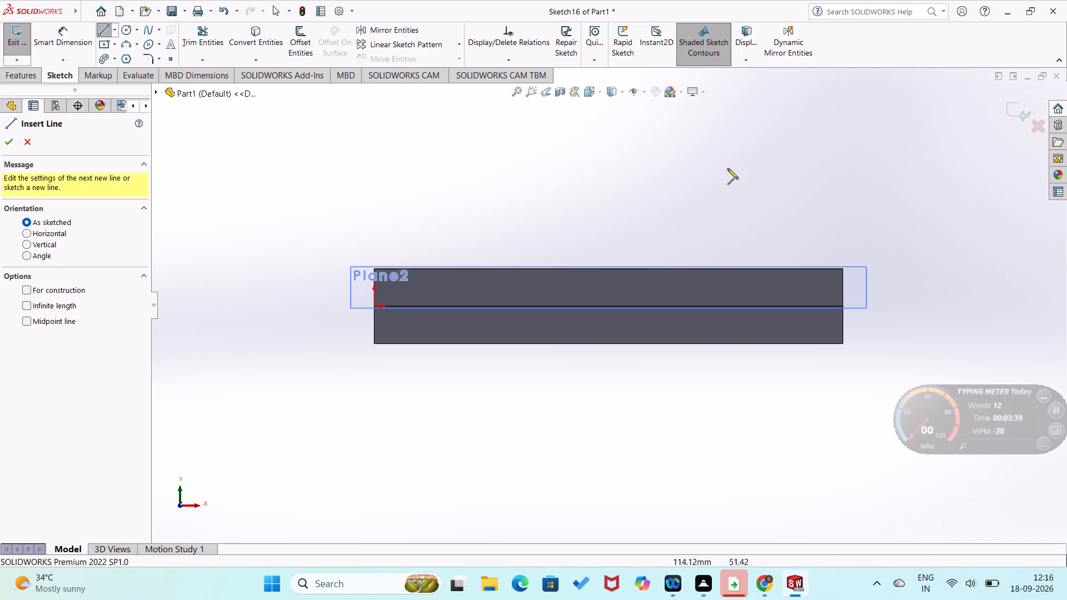
click(608, 268)
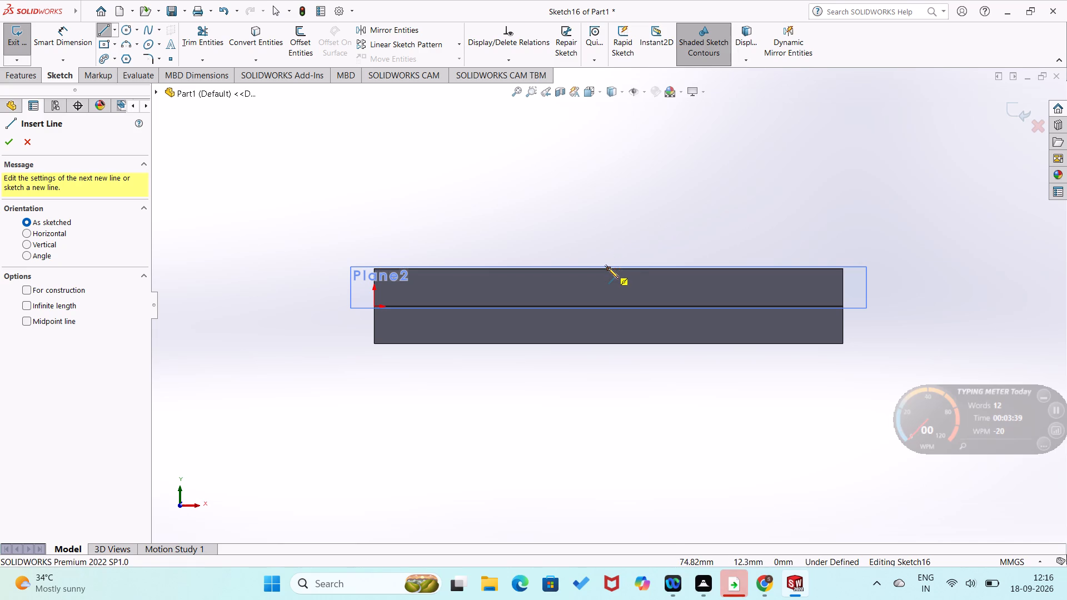
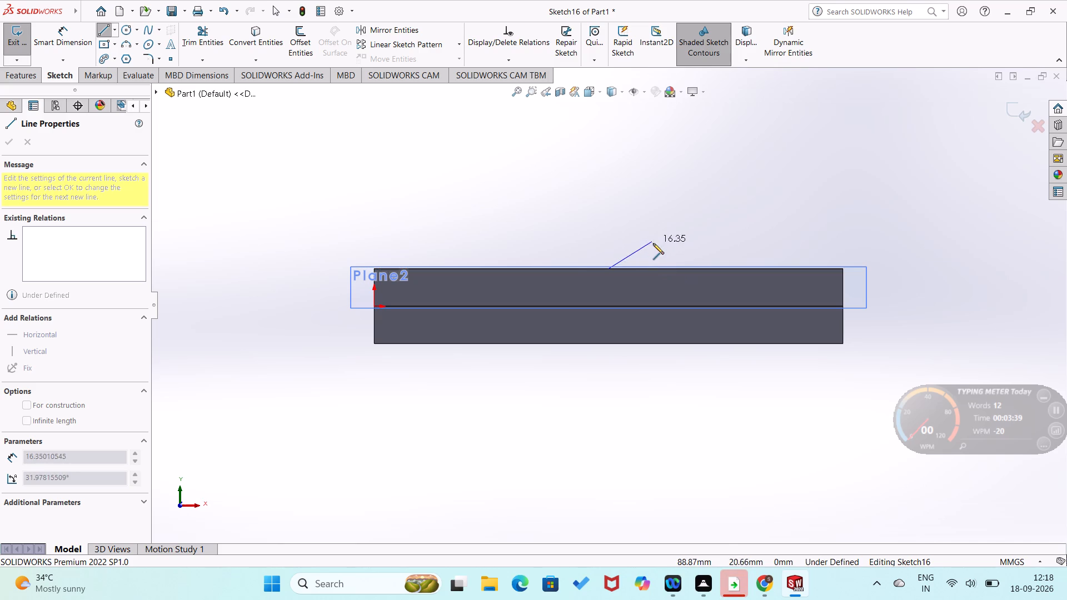
Sketch a closed four-sided profile on the base's top edge, with vertical sides, the shorter about 24 mm, and a sloping top about 58 mm long.
click(683, 269)
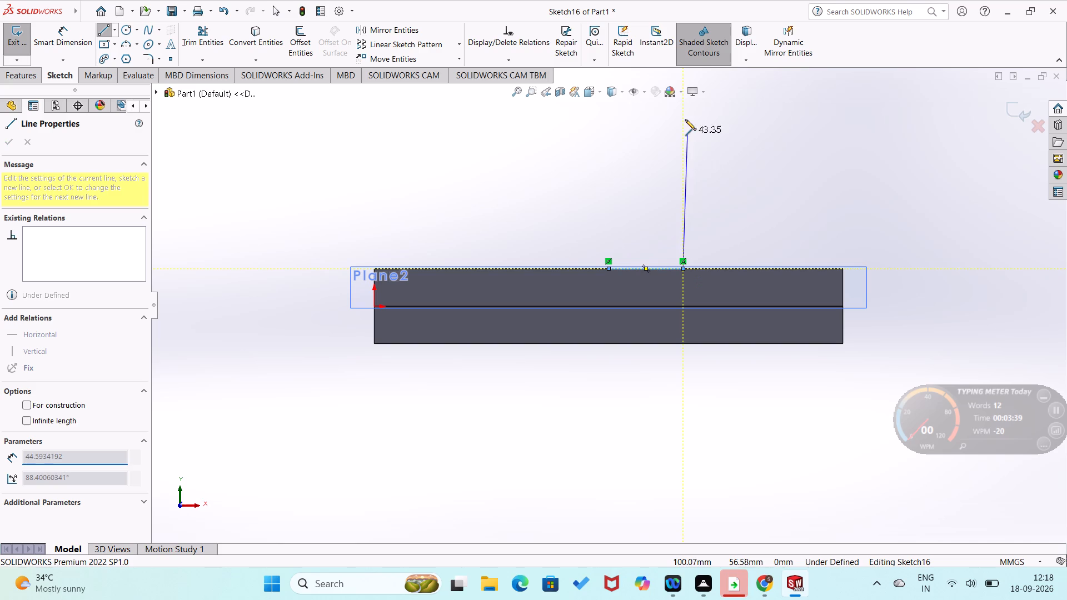
click(685, 118)
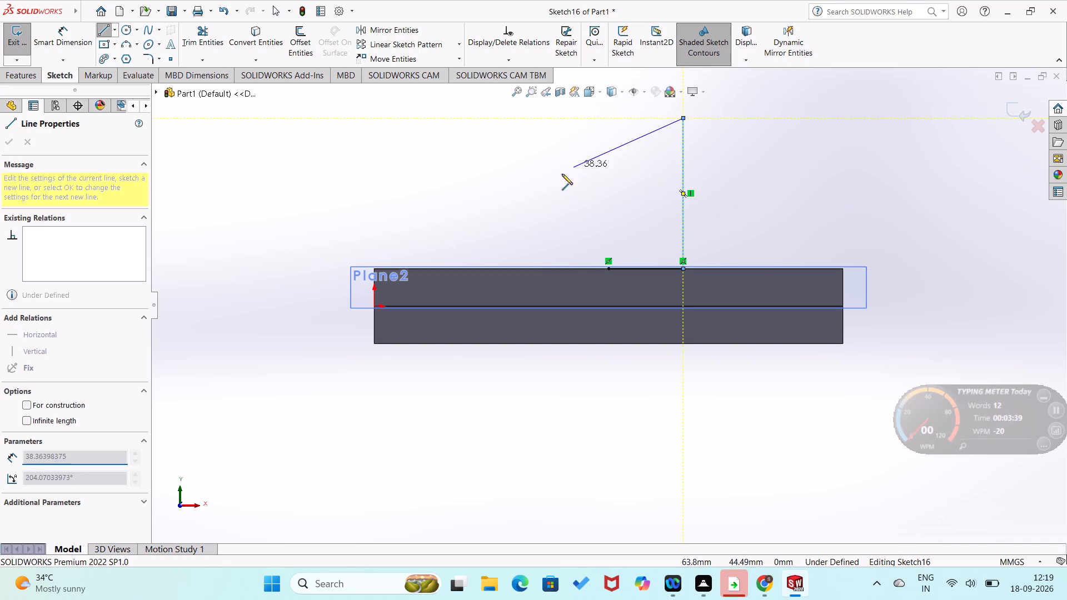
click(520, 195)
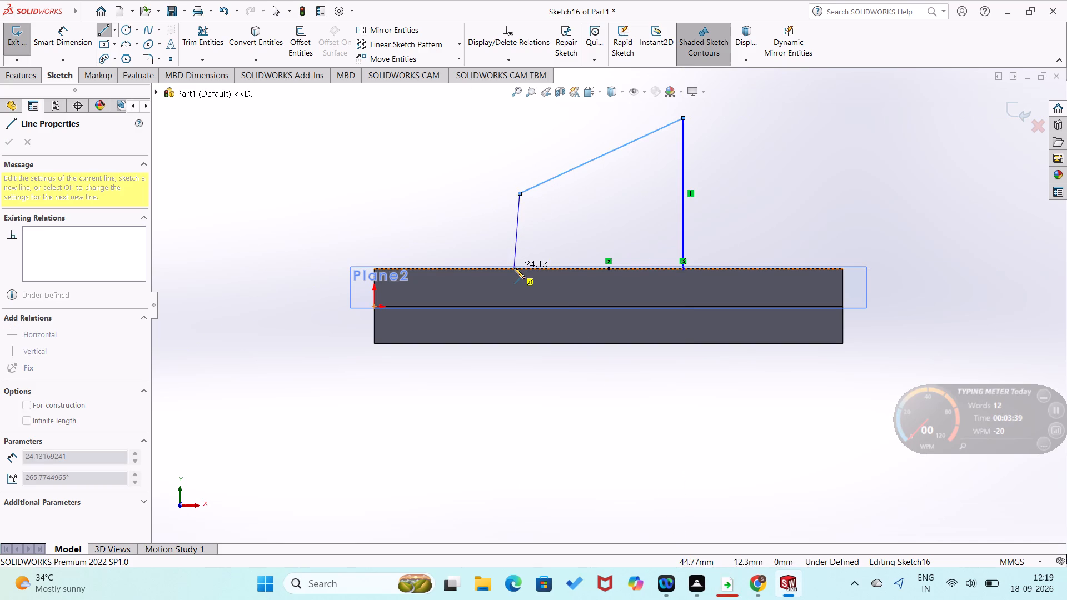
click(516, 268)
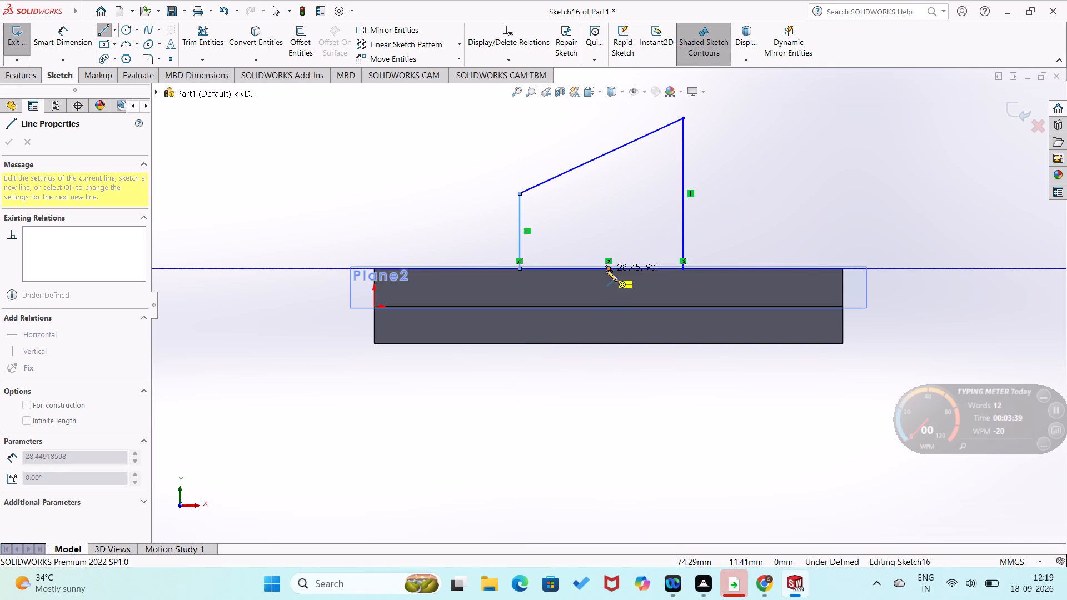
click(612, 267)
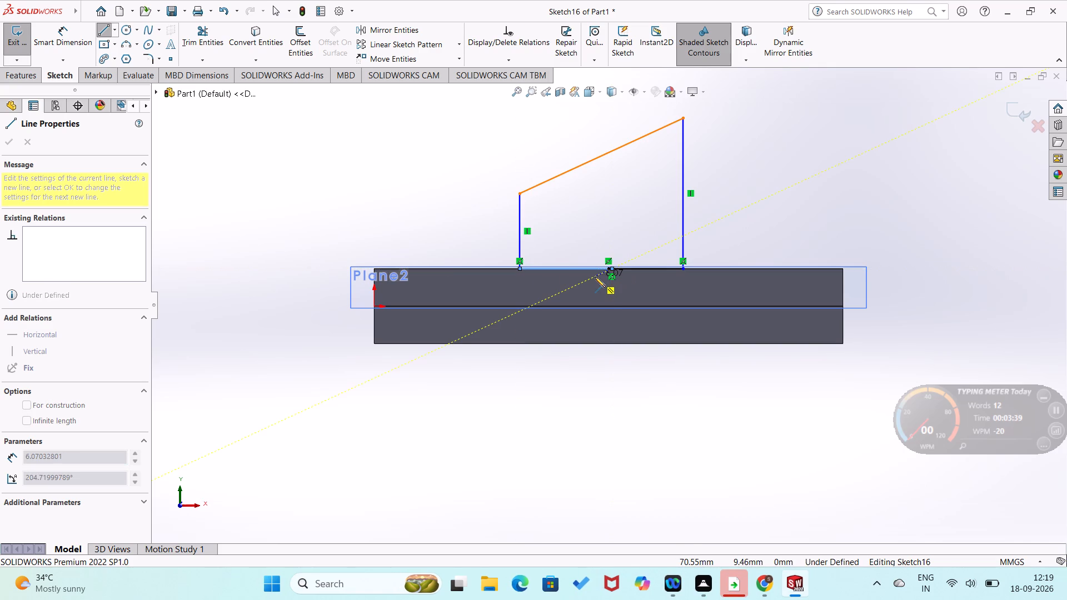
key(ctrl+z)
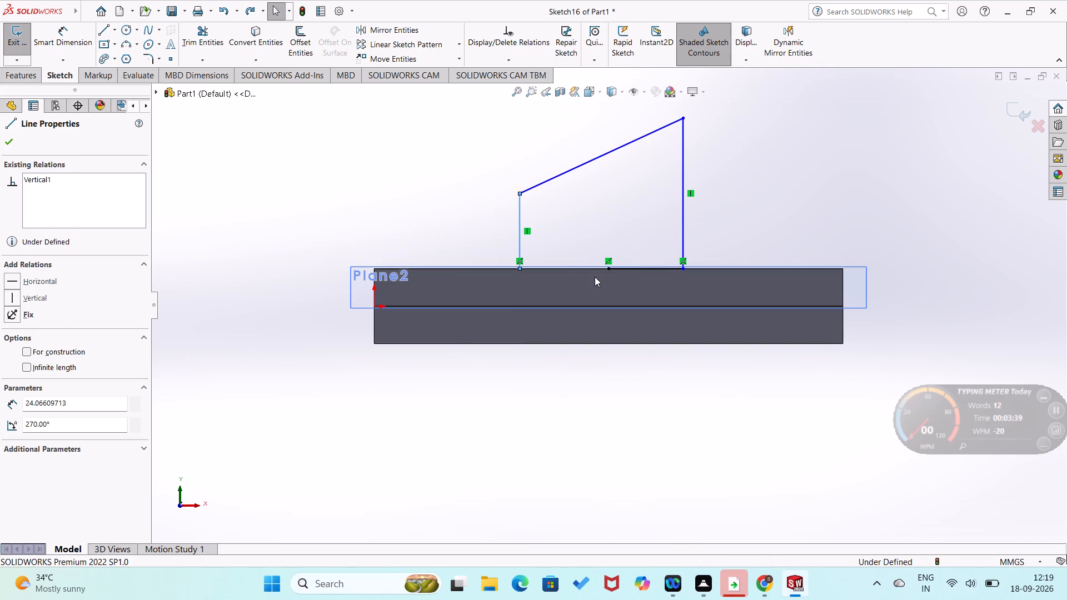
right_drag(432, 174, 314, 221)
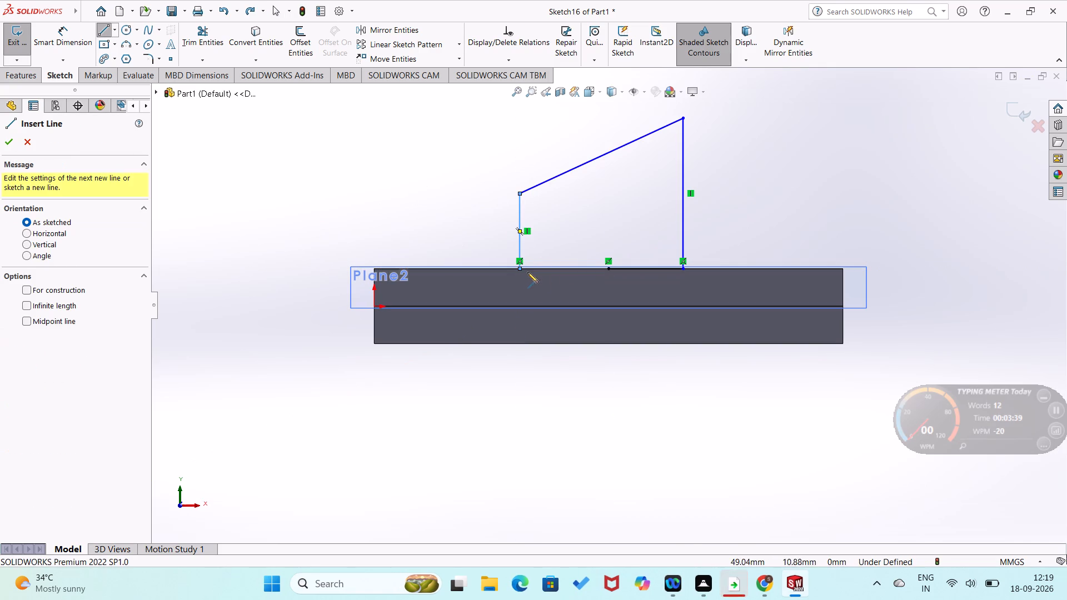
click(519, 269)
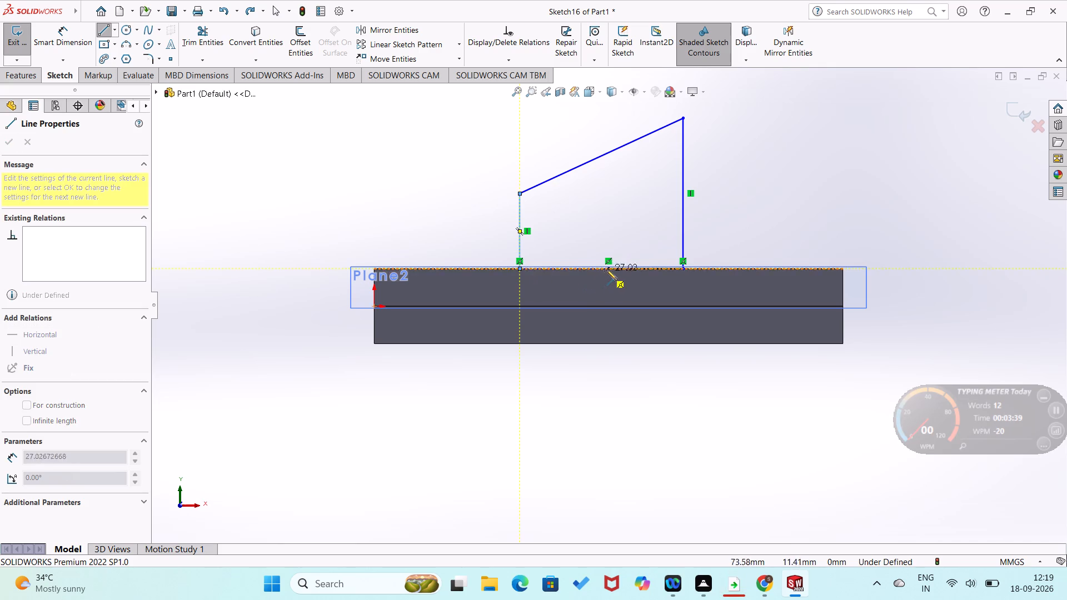
click(608, 269)
Dimension the profile's vertical sides, setting the taller one to 90 mm and the shorter one to 30 mm.
right_drag(445, 236, 456, 165)
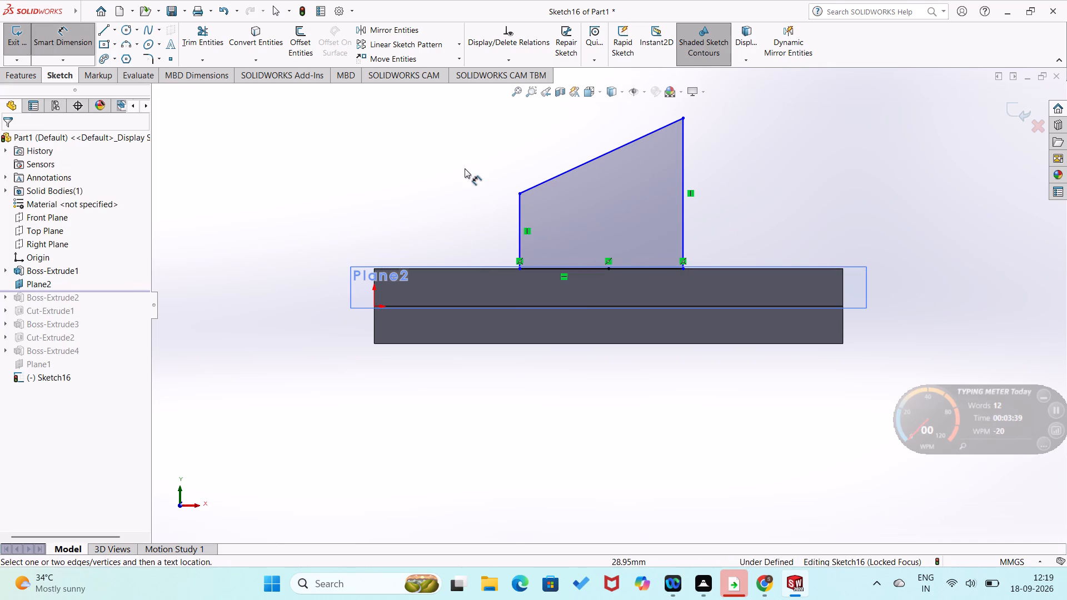
click(682, 214)
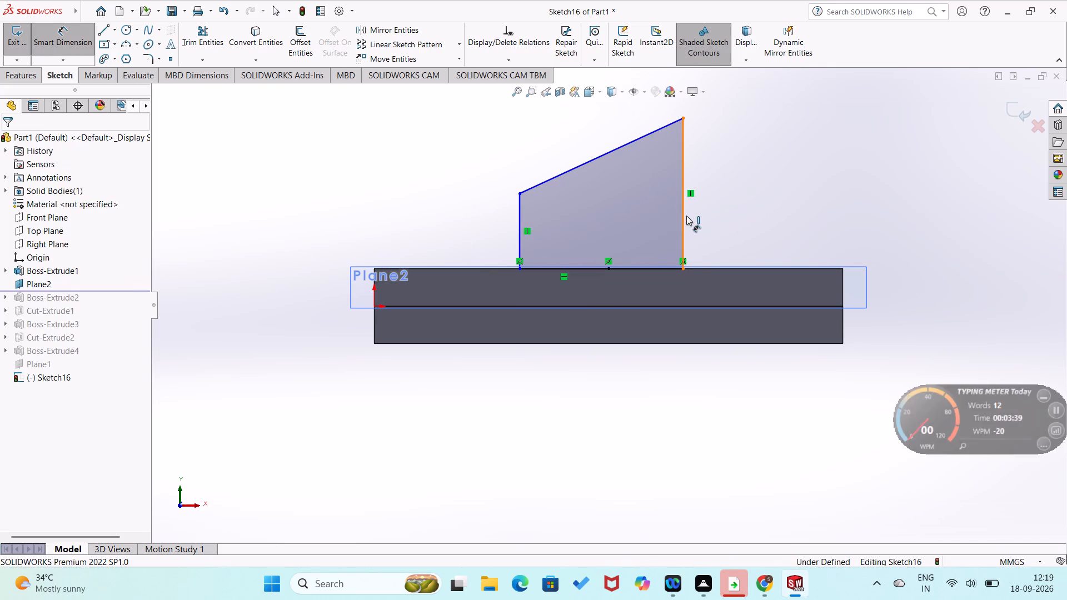
click(702, 217)
text(90)
key(Return)
scroll(702, 217, up, 2)
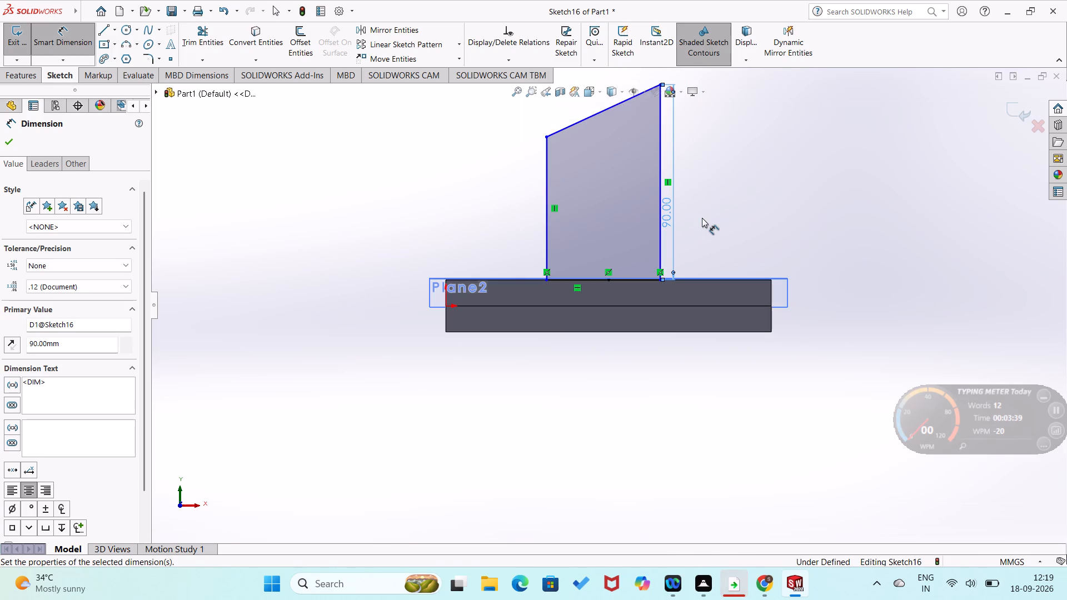
click(545, 241)
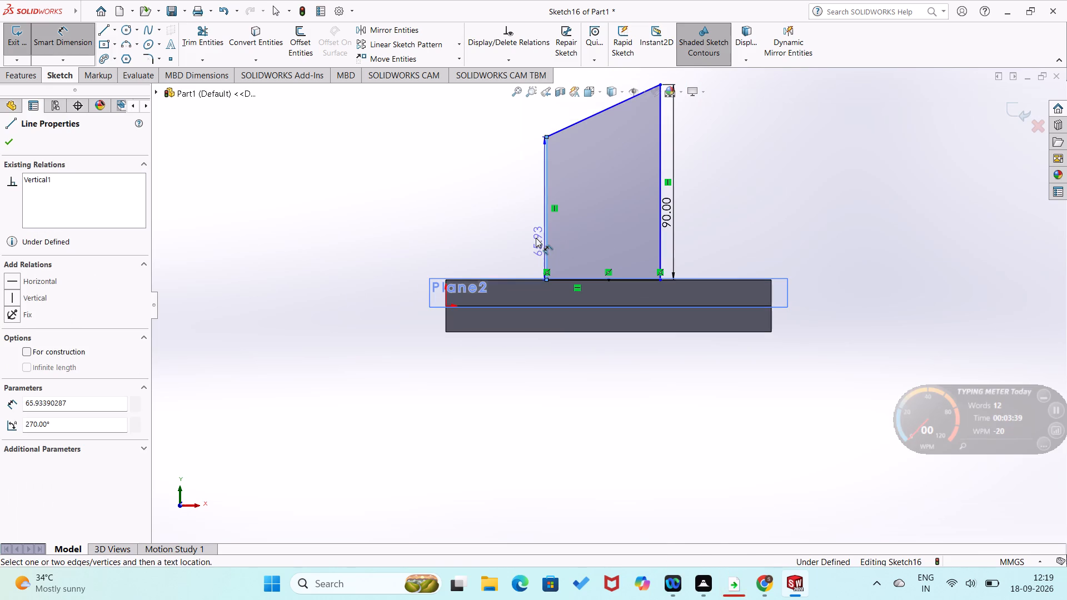
click(531, 237)
text(30)
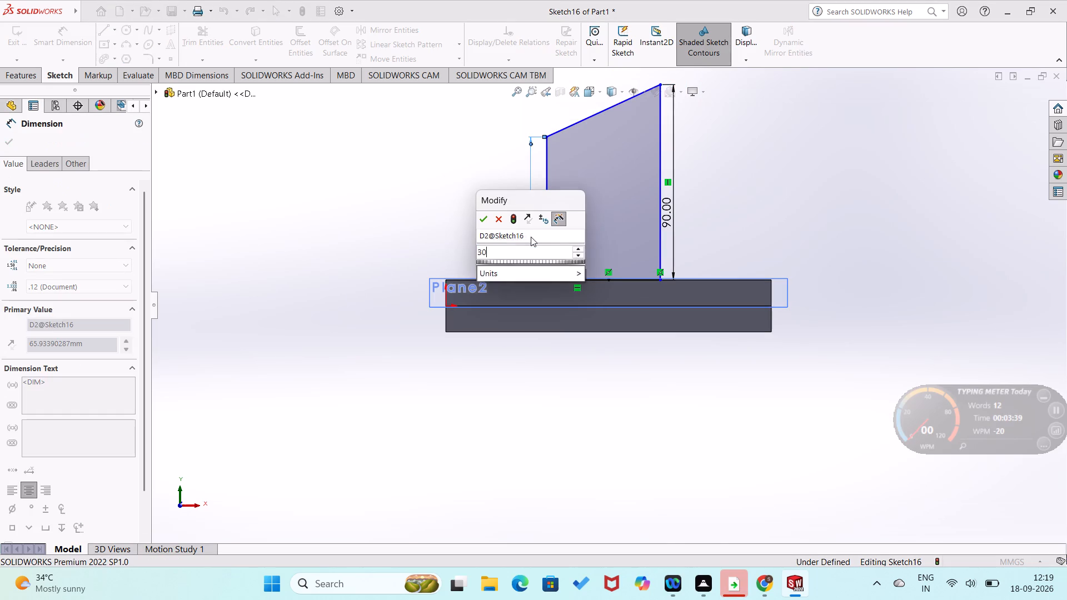
key(Return)
click(427, 211)
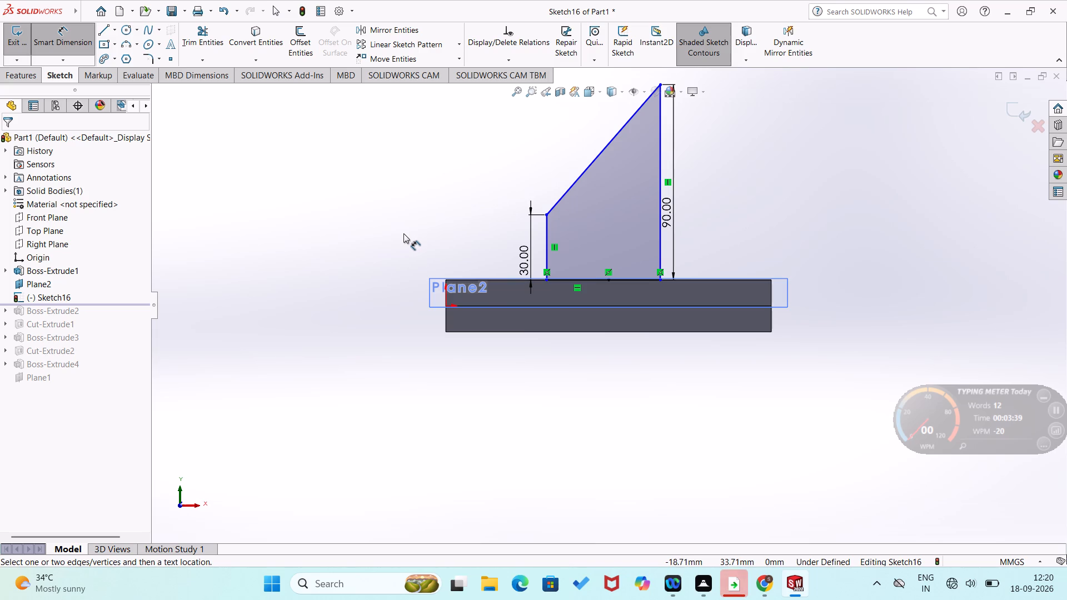
Dimension the two bottom segments on either side of the base edge's midpoint, setting each to 30 mm.
click(563, 279)
click(566, 299)
text(30)
key(Return)
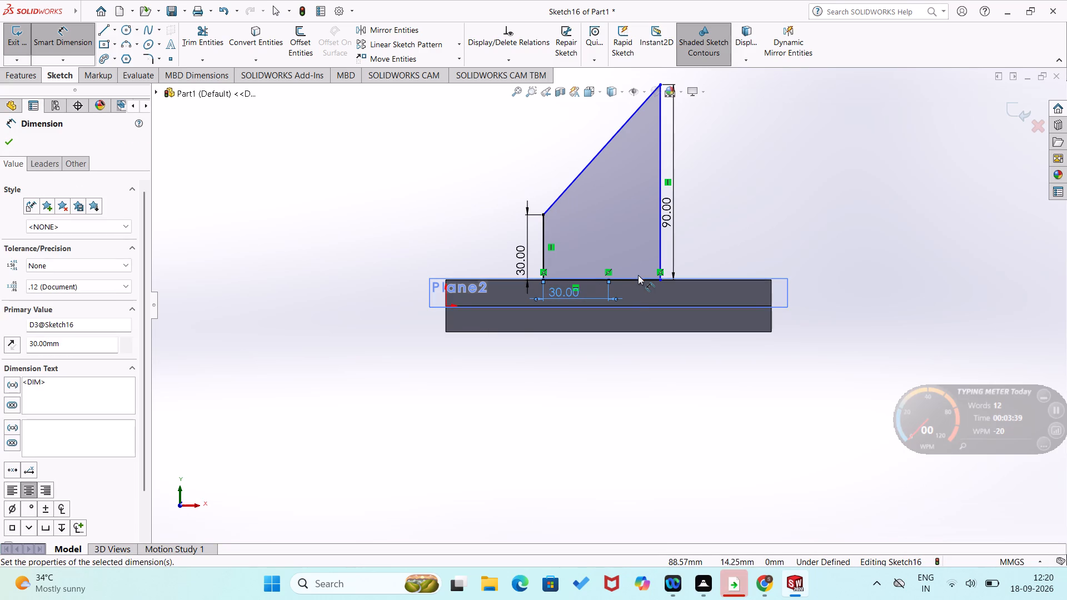
click(635, 277)
click(636, 295)
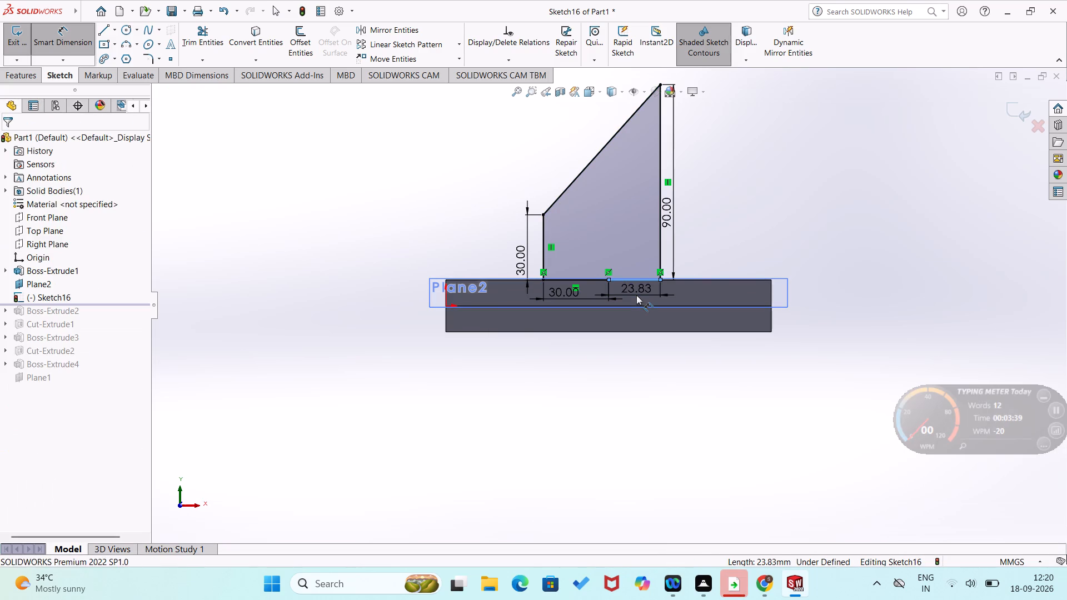
text(30)
key(Return)
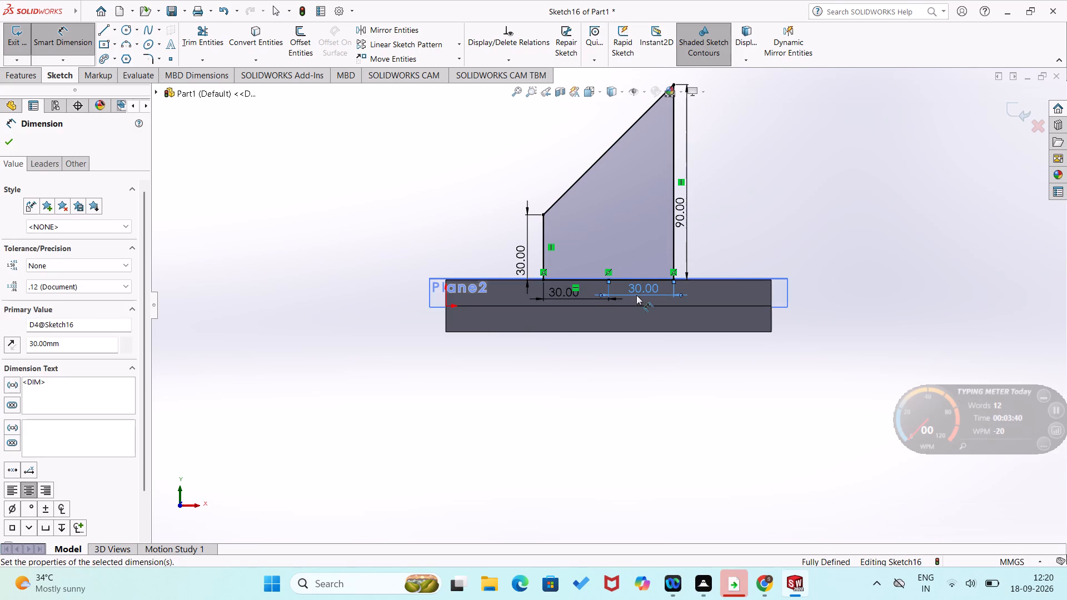
click(458, 228)
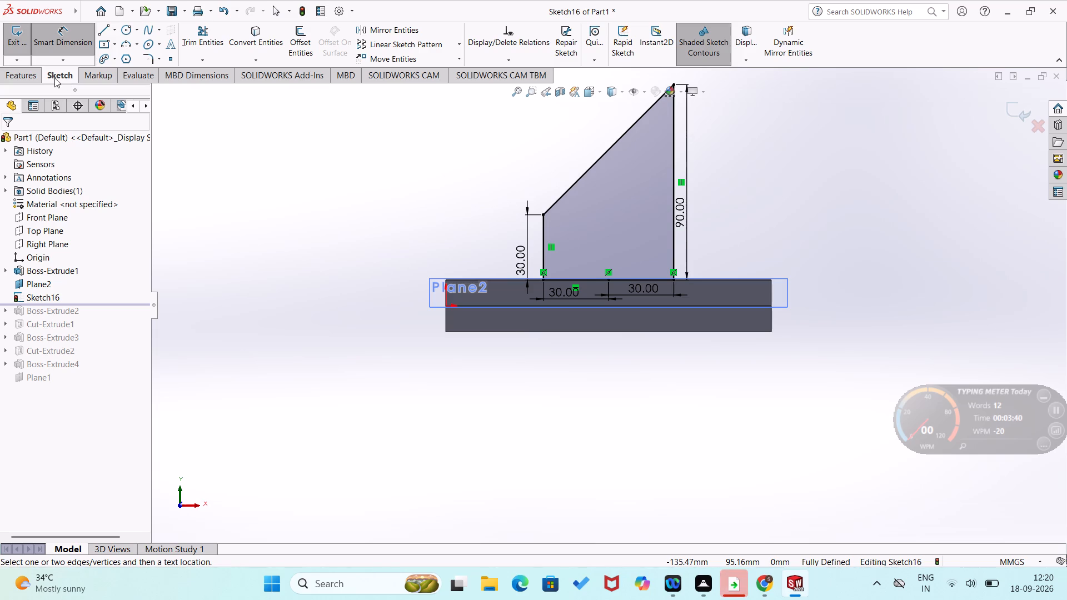
Extrude the sloping profile 6 mm as a Mid Plane boss merged with the base.
click(32, 78)
click(32, 48)
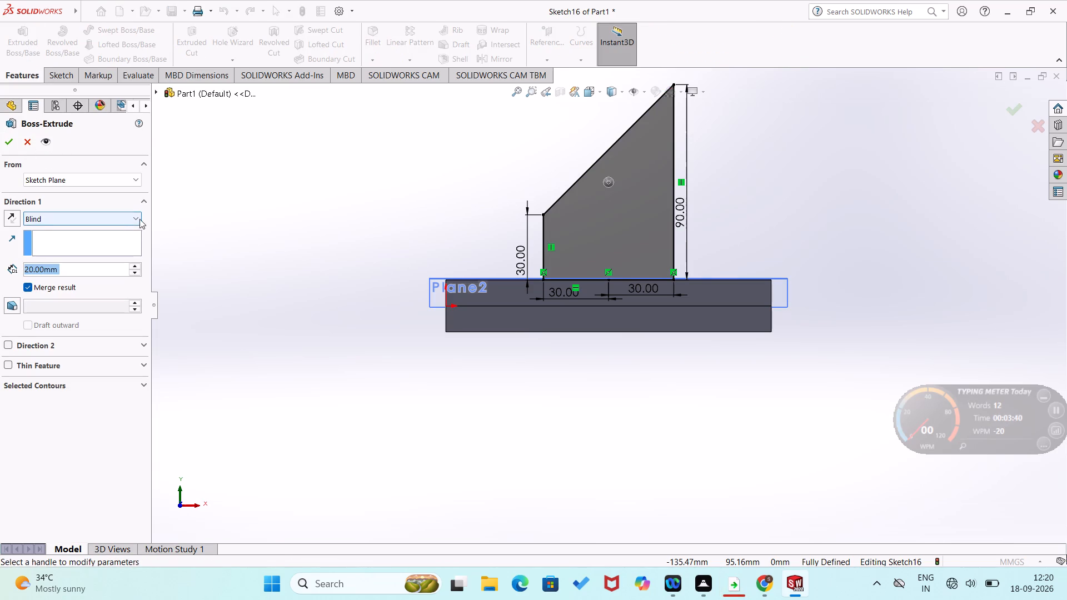
click(139, 219)
click(108, 290)
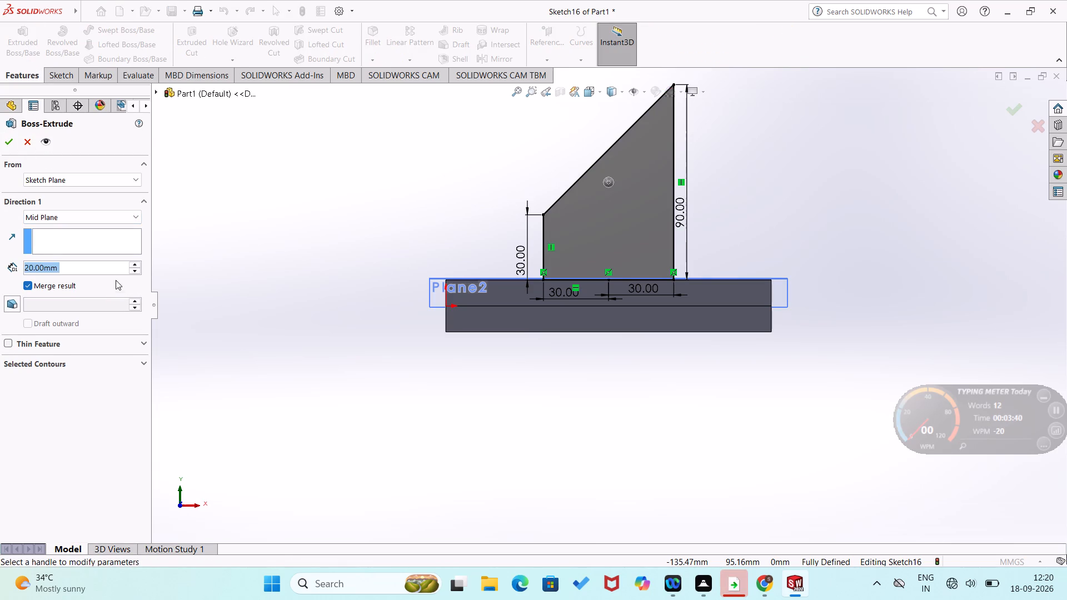
click(118, 267)
key(BackSpace)
key(BackSpace)
key(BackSpace)
key(BackSpace)
key(BackSpace)
key(BackSpace)
key(BackSpace)
key(BackSpace)
key(BackSpace)
key(BackSpace)
key(BackSpace)
key(BackSpace)
key(BackSpace)
key(BackSpace)
key(BackSpace)
key(BackSpace)
key(BackSpace)
key(BackSpace)
key(BackSpace)
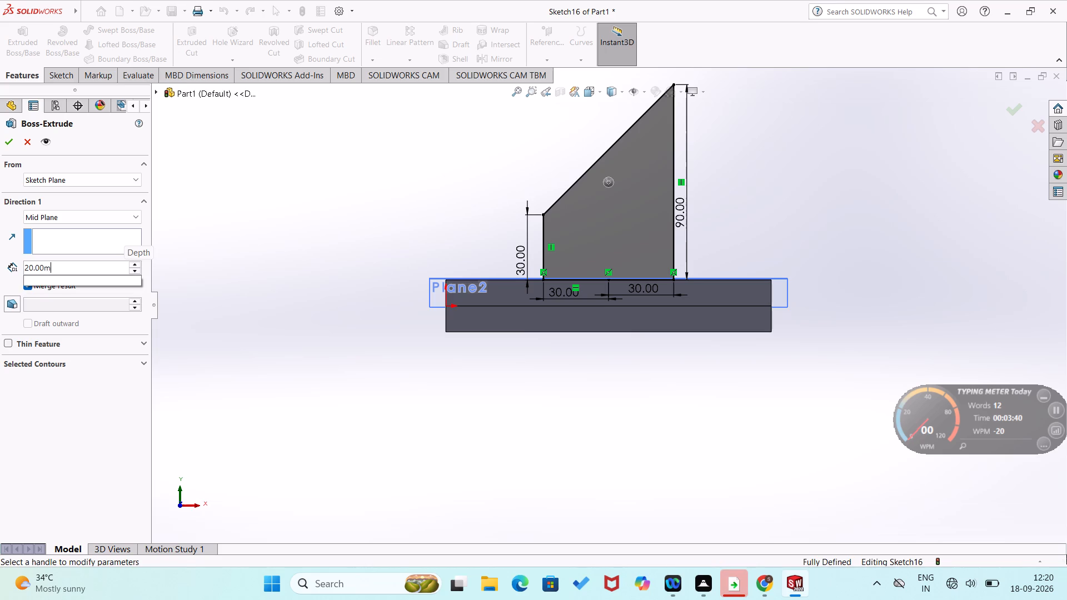
key(BackSpace)
key(BackSpace)
key(6)
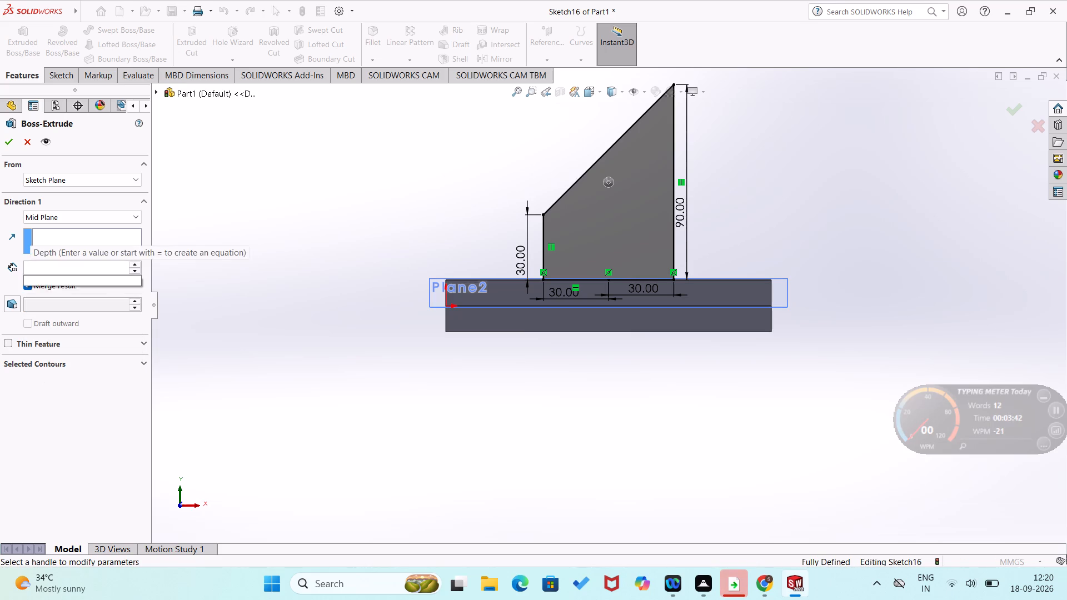
key(Return)
middle_drag(217, 307, 221, 433)
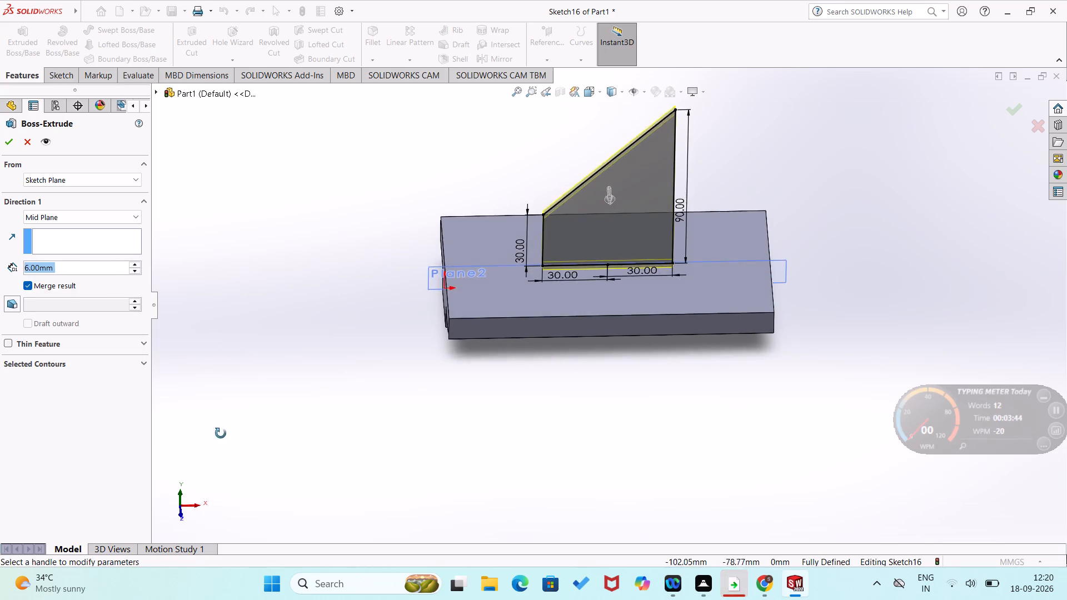
middle_drag(221, 433, 220, 479)
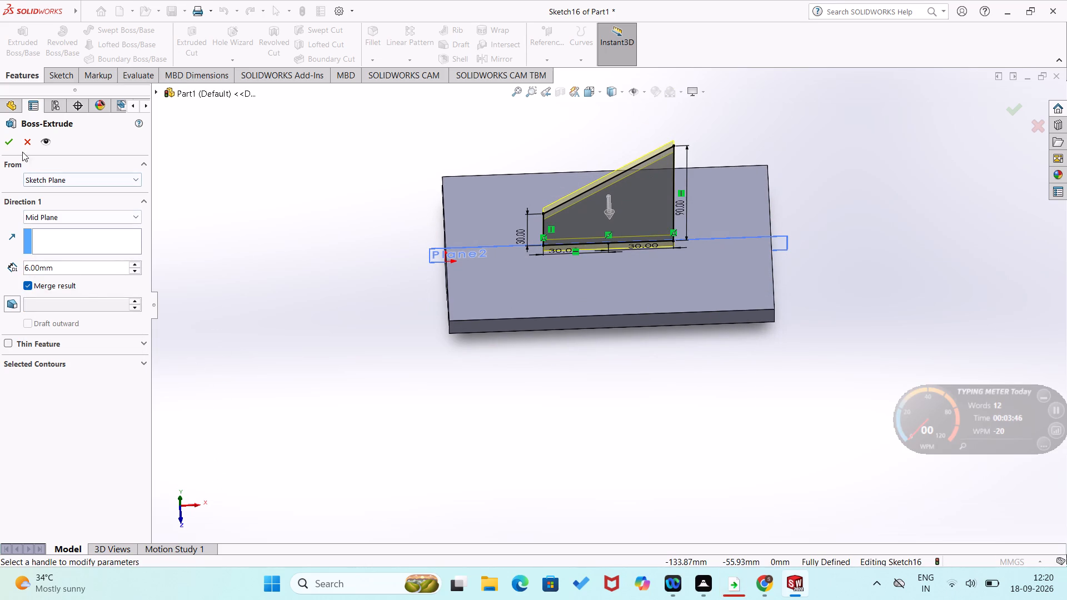
click(13, 140)
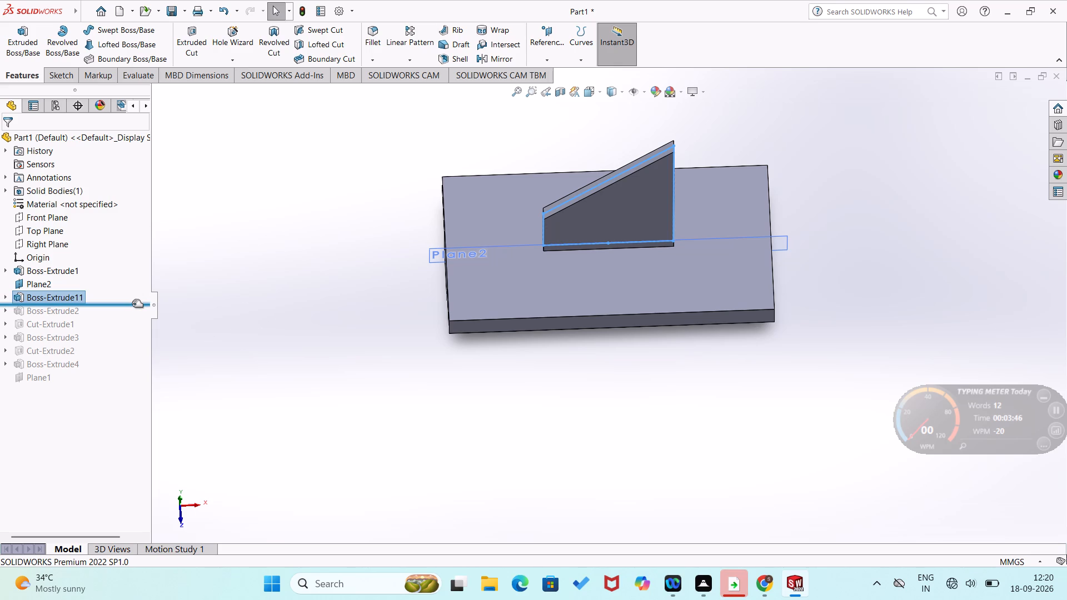
Roll the part history forward to just after Boss-Extrude4, leaving Plane1 rolled back.
drag(132, 304, 131, 318)
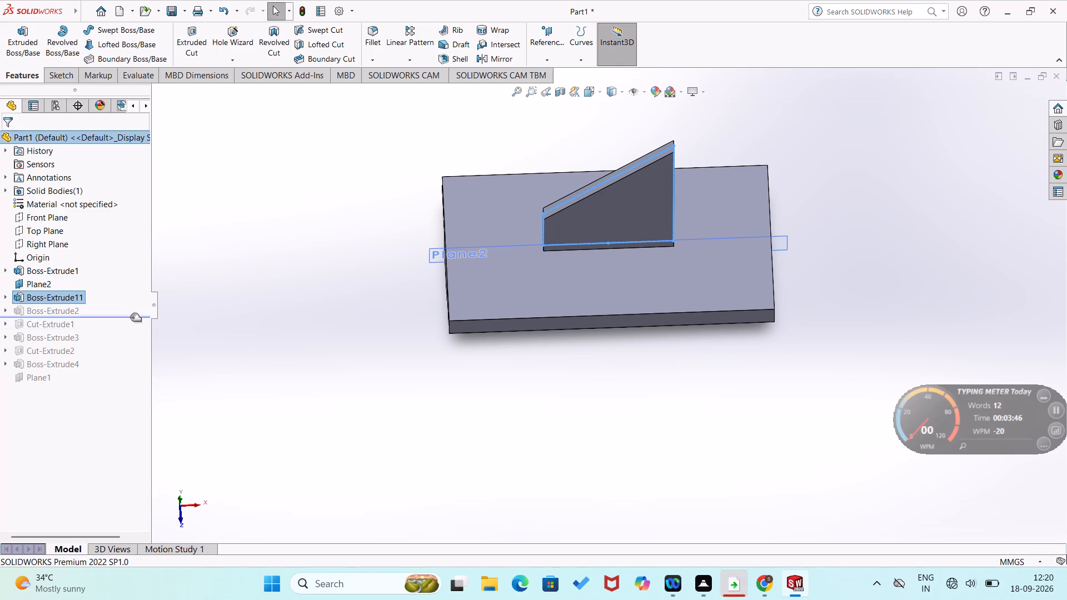
drag(131, 318, 115, 393)
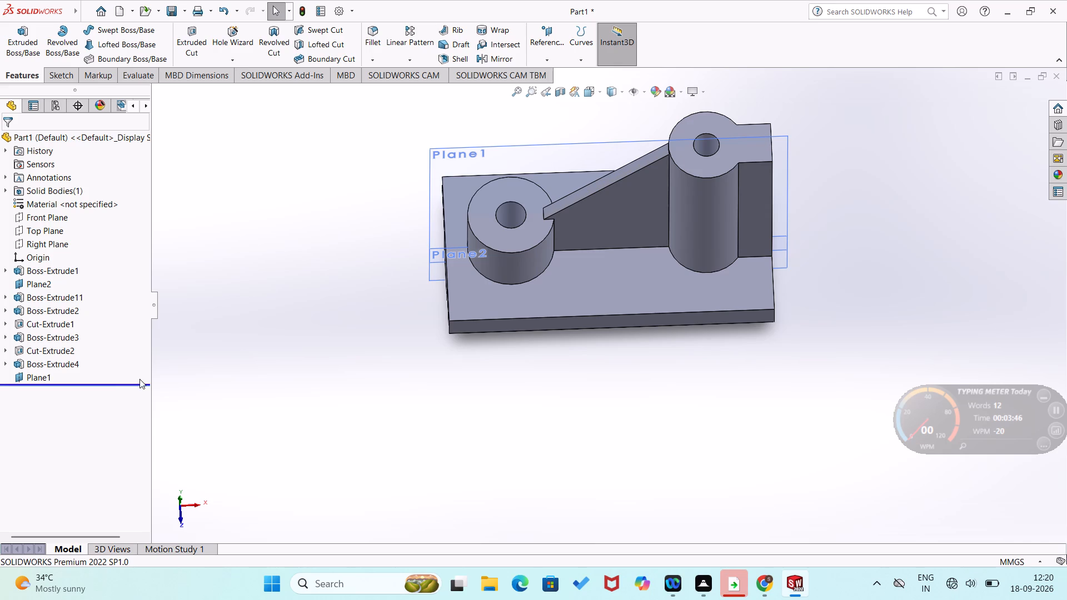
right_click(451, 155)
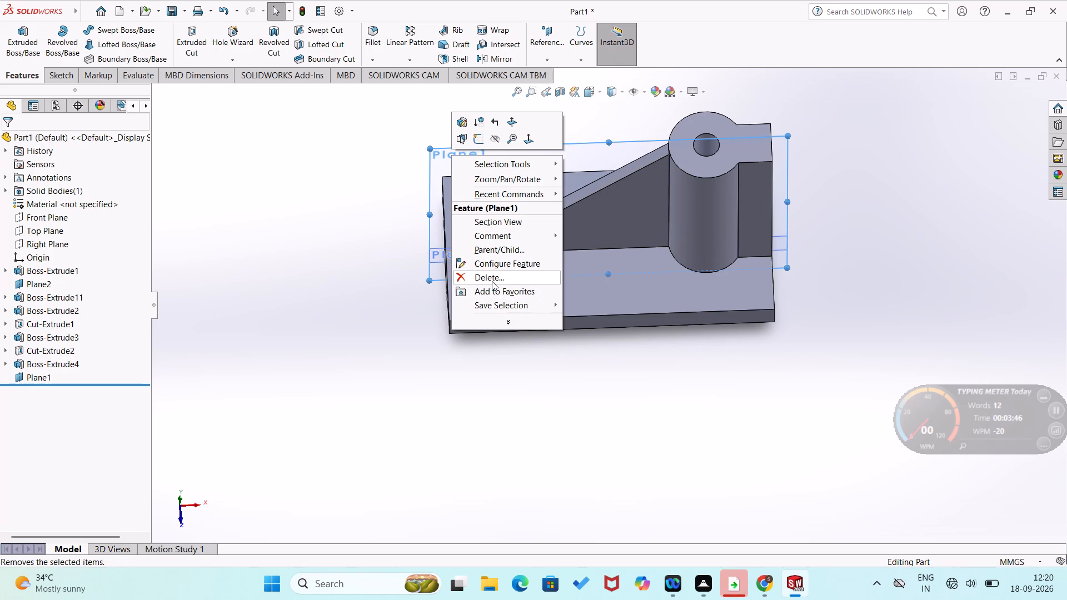
click(130, 386)
drag(129, 386, 140, 370)
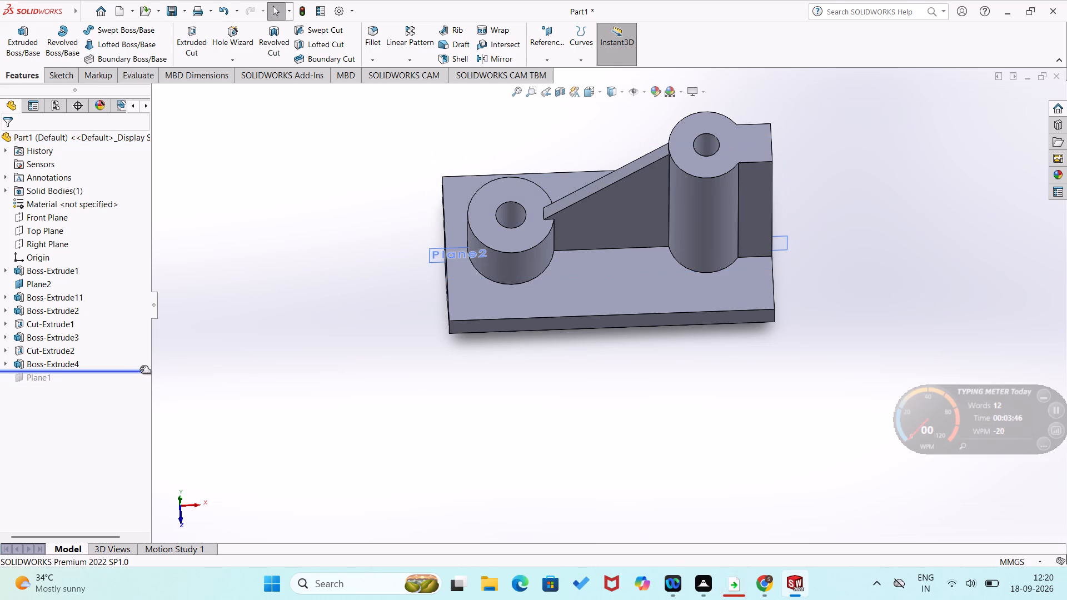
click(311, 426)
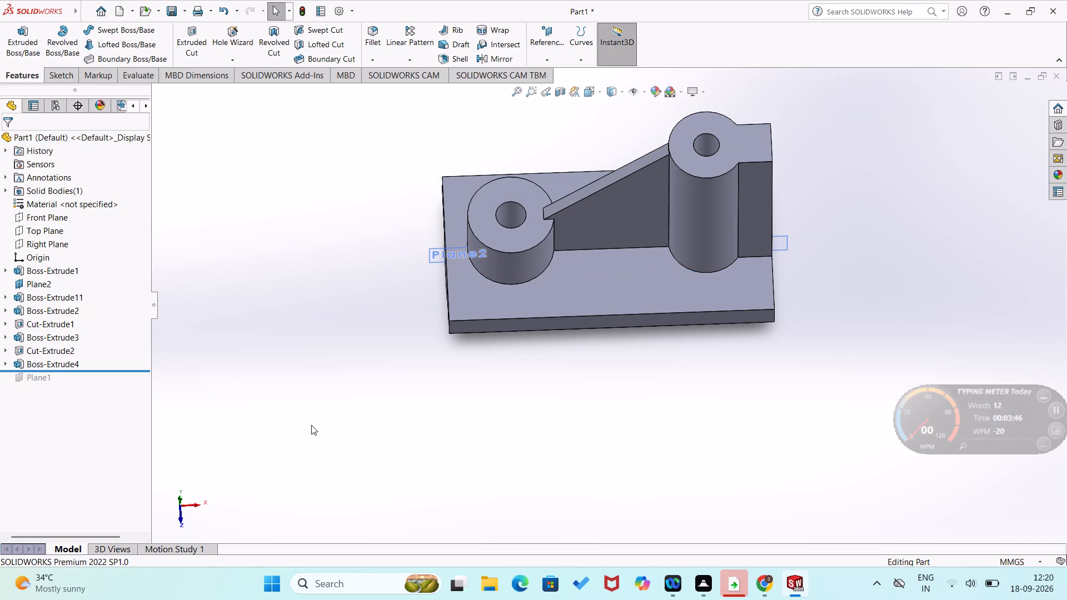
Examine where the sloping web meets the short cylinder and the overall part.
middle_drag(370, 493, 371, 330)
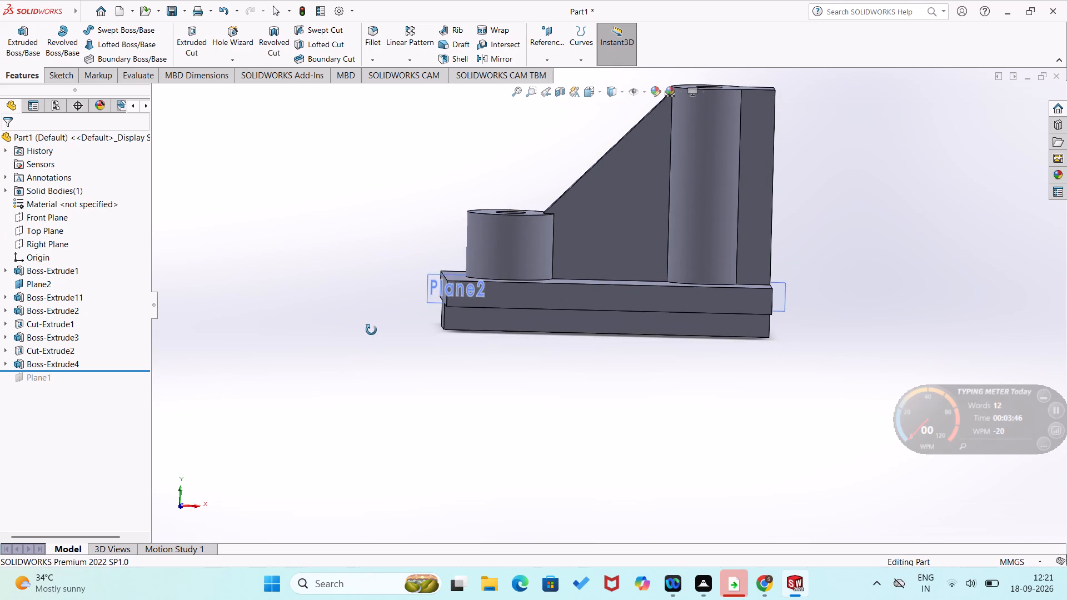
middle_drag(371, 330, 371, 327)
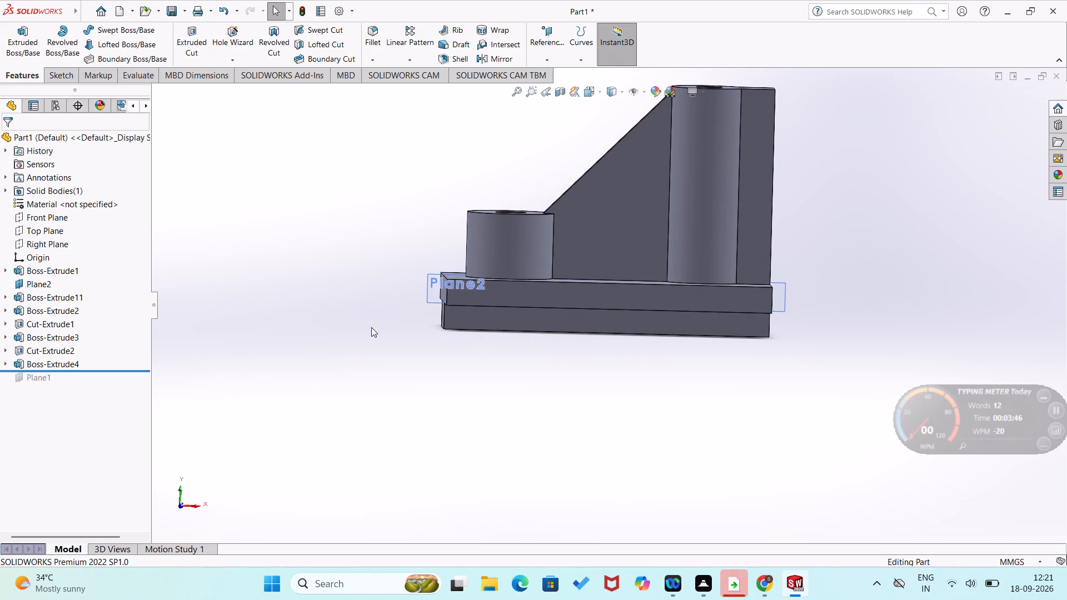
scroll(522, 304, down, 3)
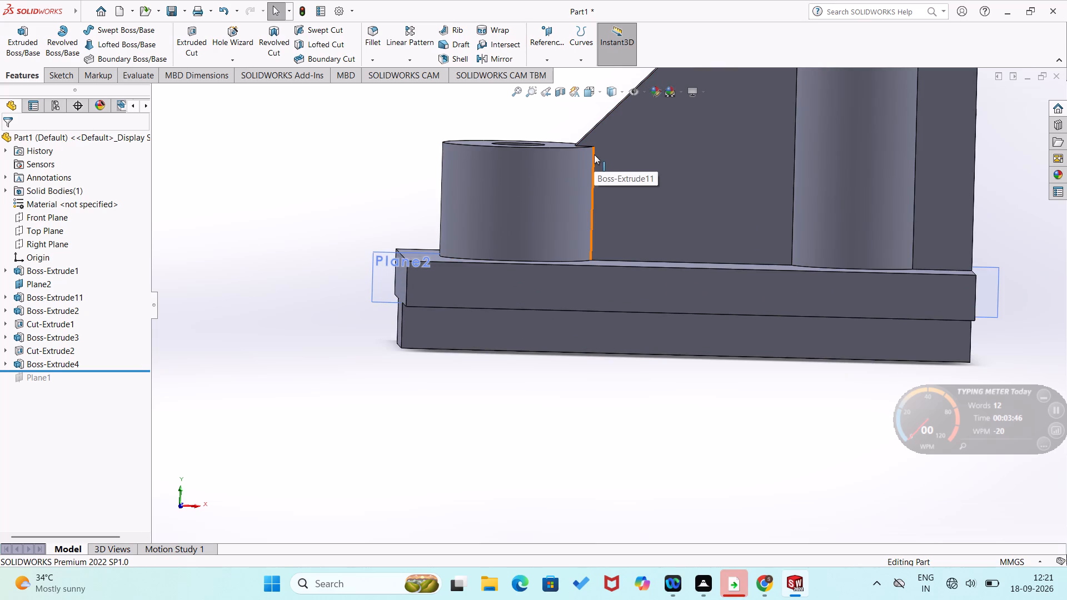
scroll(594, 154, up, 2)
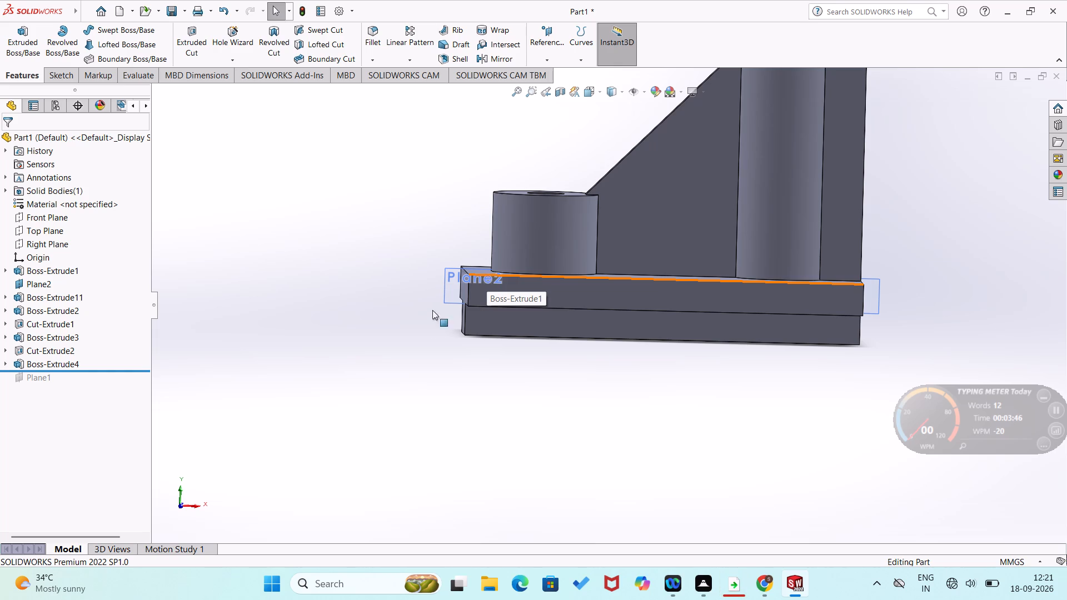
scroll(448, 407, up, 2)
middle_drag(539, 384, 550, 456)
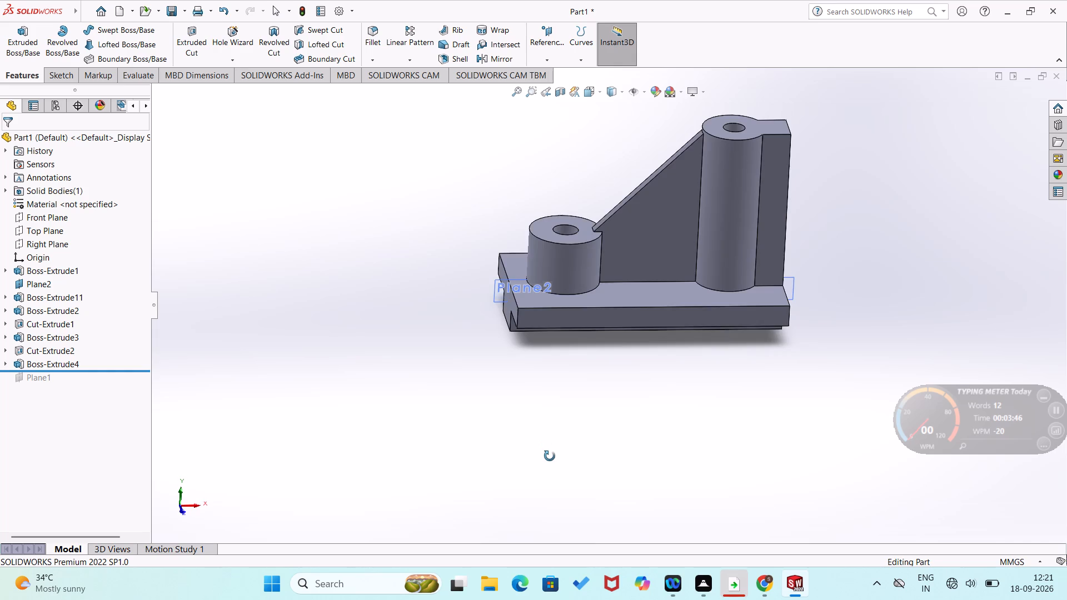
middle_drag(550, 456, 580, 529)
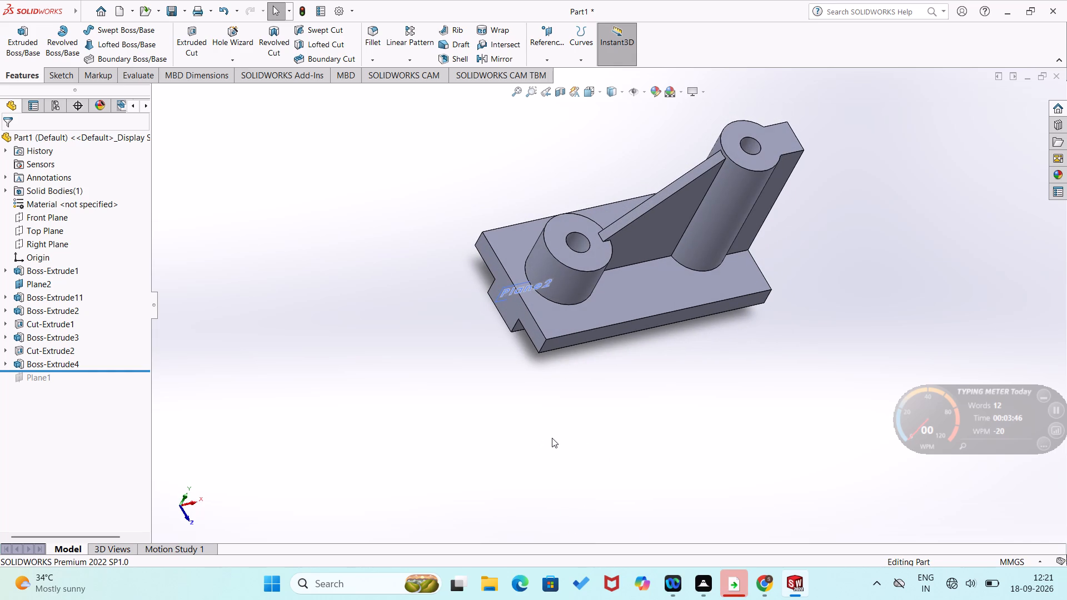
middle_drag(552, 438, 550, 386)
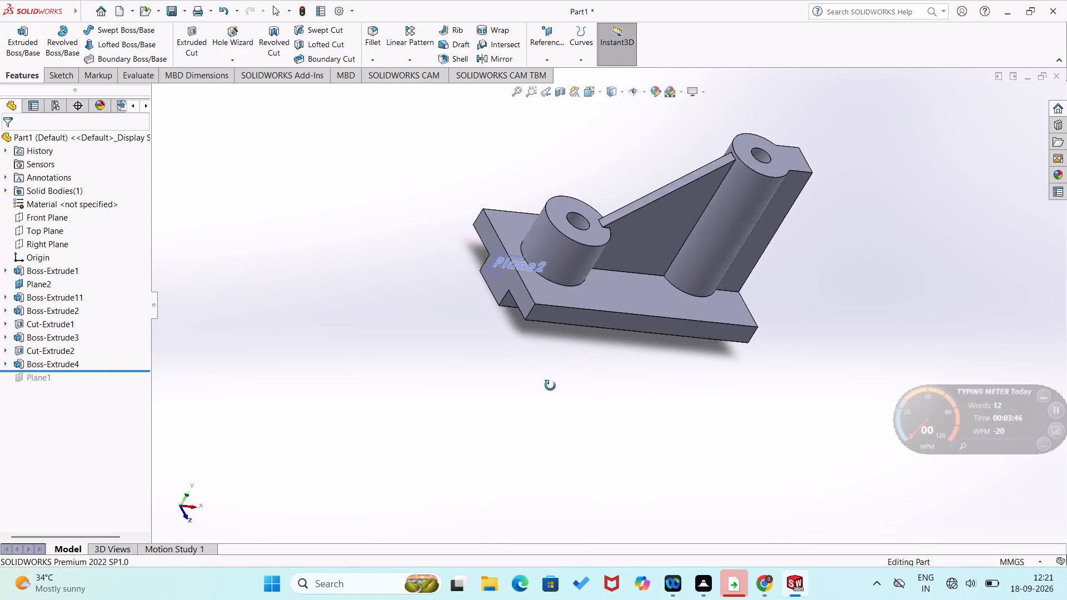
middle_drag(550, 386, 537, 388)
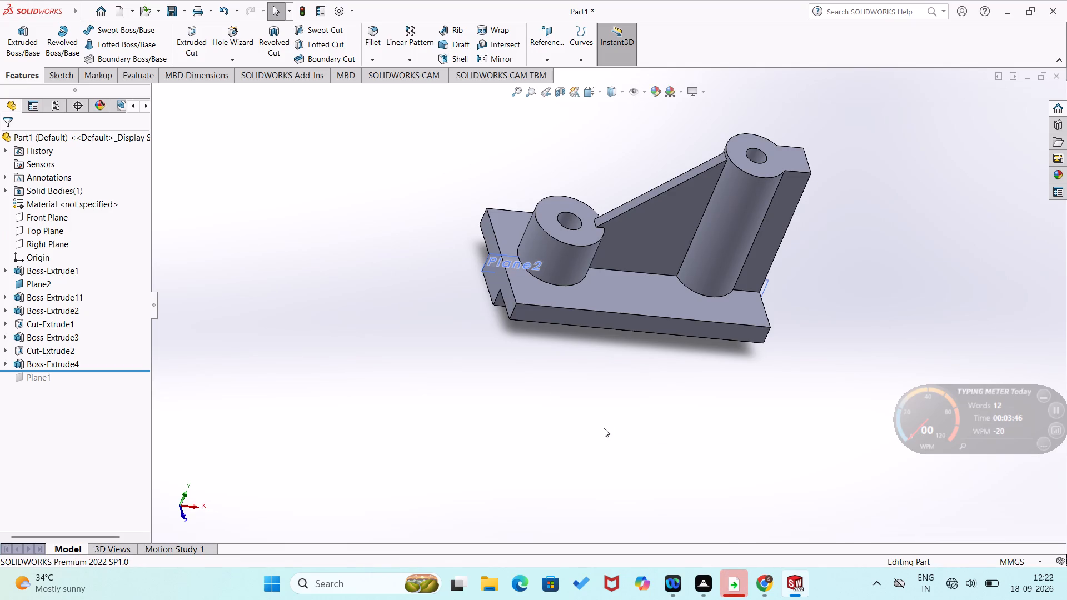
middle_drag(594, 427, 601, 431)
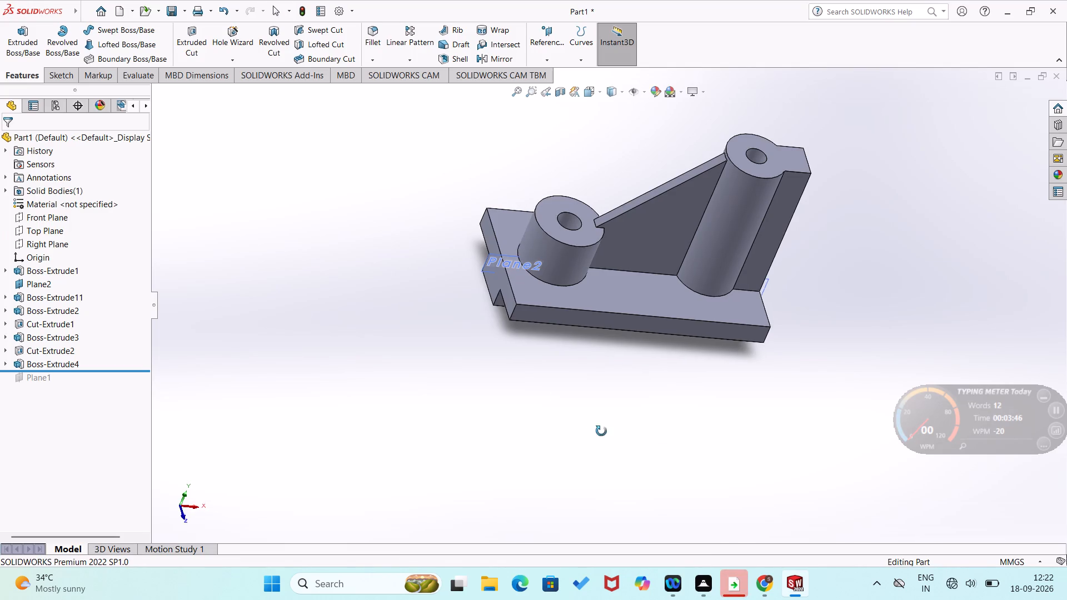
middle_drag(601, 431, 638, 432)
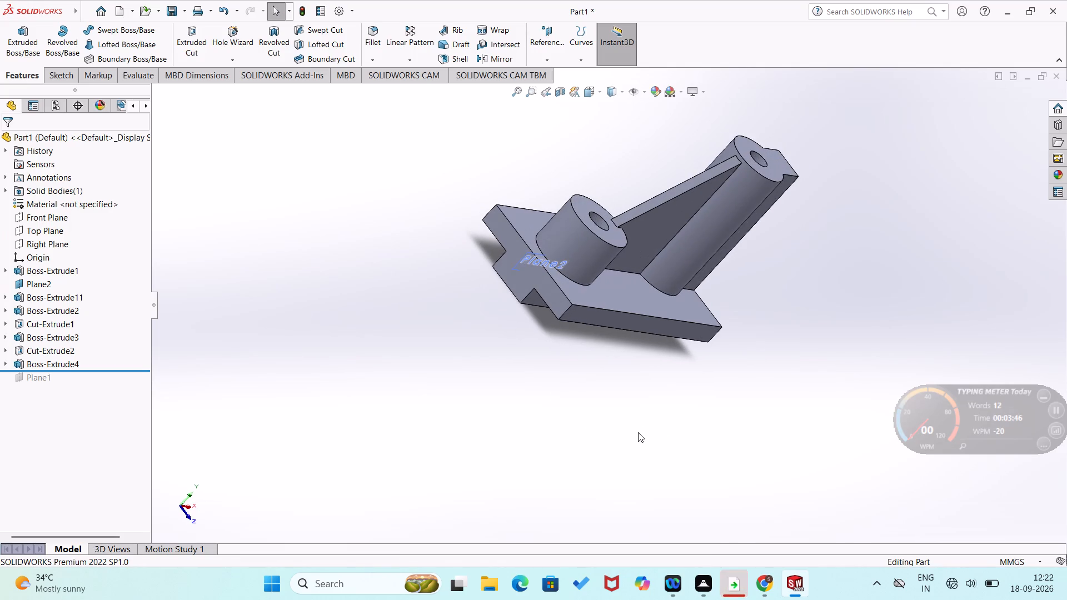
Save the part in the Documents folder as a SOLIDWORKS Part file named fri222.
key(ctrl+s)
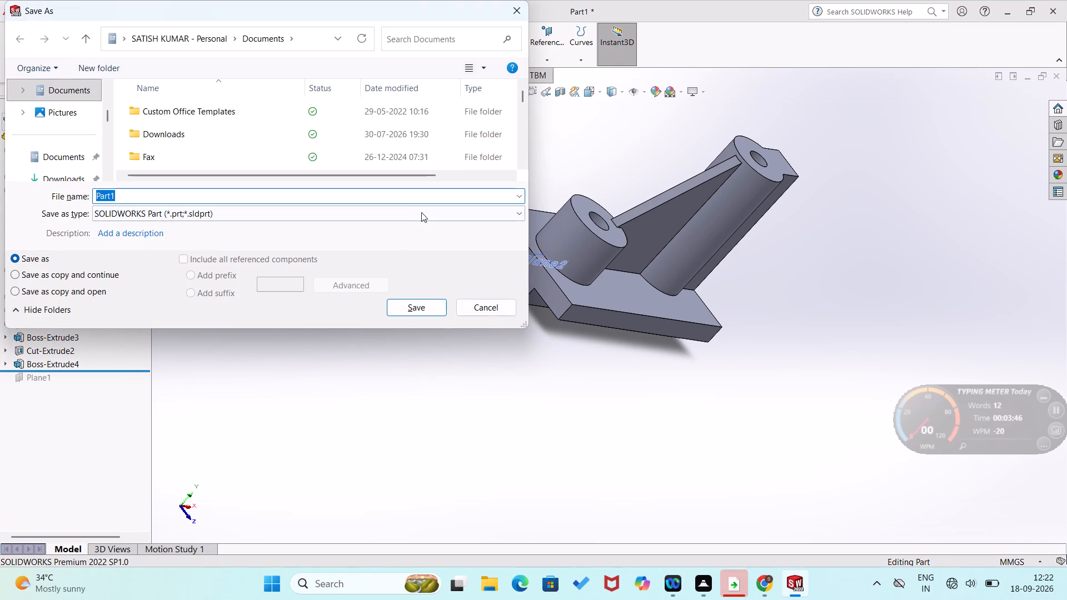
click(430, 197)
key(BackSpace)
key(BackSpace)
key(BackSpace)
key(BackSpace)
key(BackSpace)
key(BackSpace)
key(BackSpace)
key(BackSpace)
key(BackSpace)
key(BackSpace)
key(BackSpace)
key(BackSpace)
key(BackSpace)
key(BackSpace)
key(BackSpace)
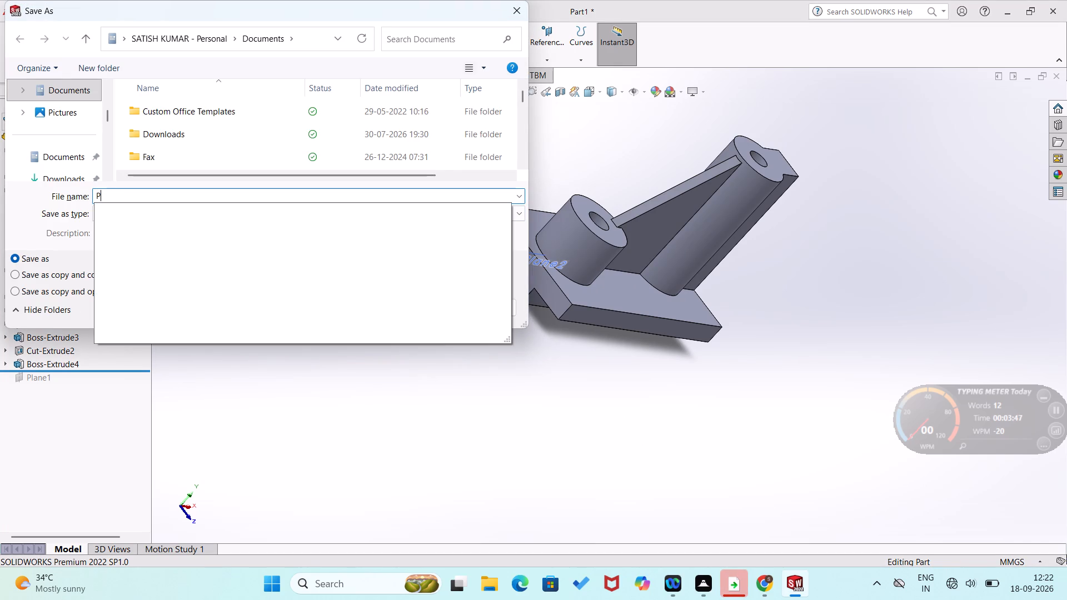
text(fro)
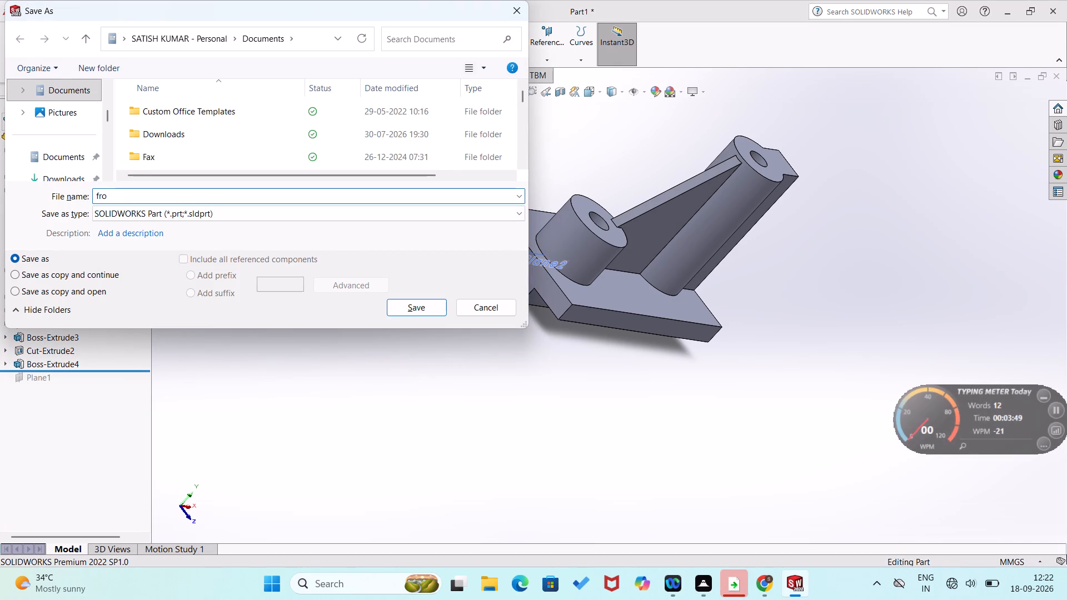
key(BackSpace)
key(i)
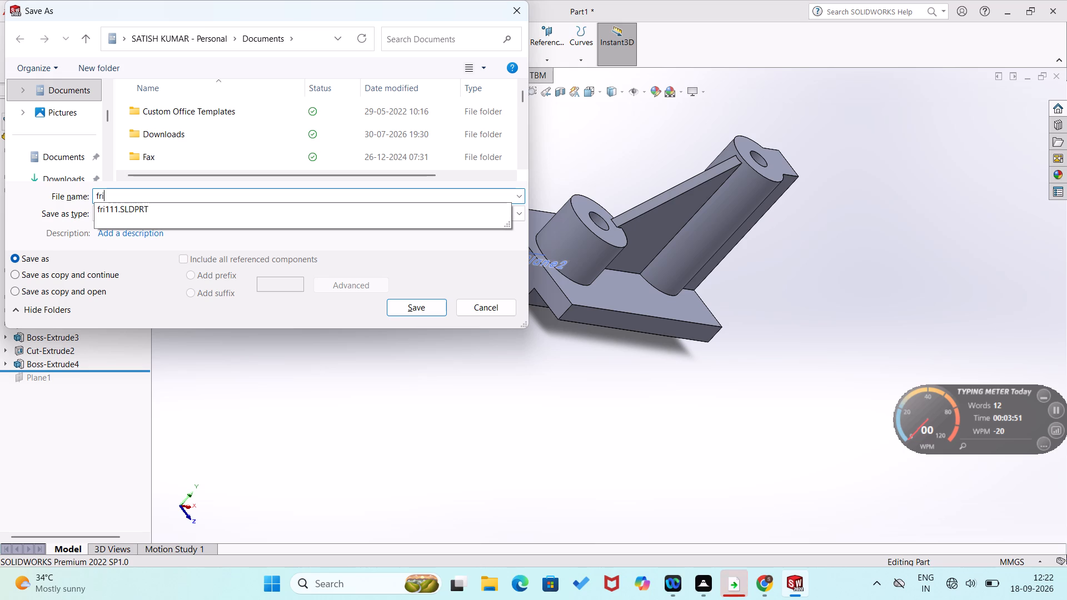